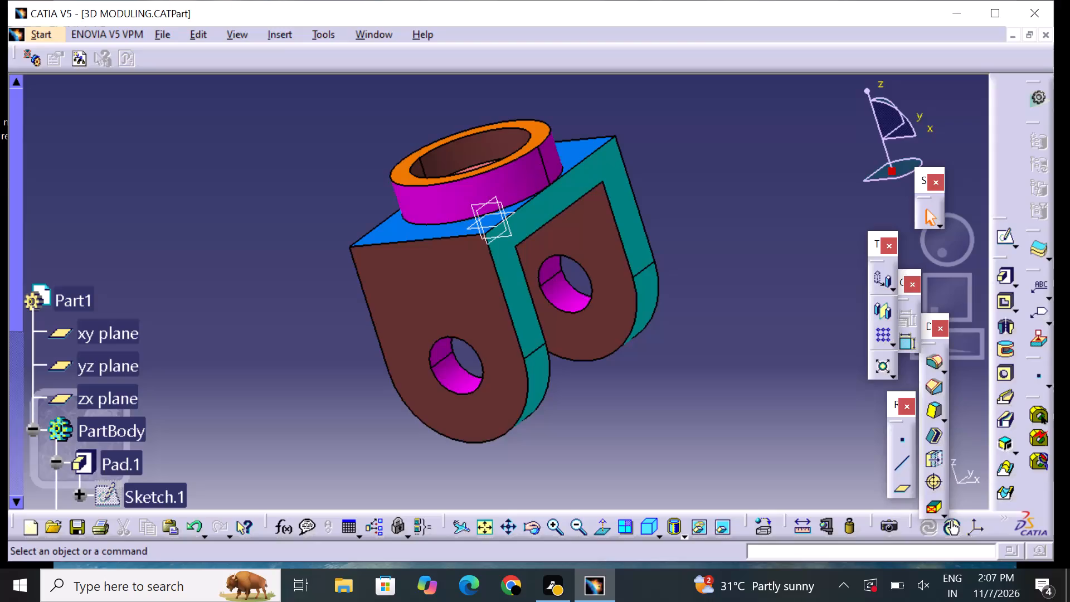
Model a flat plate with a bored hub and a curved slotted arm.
Close the 3D MODULING part without saving its changes.
{"action": "left_click_drag", "start_coordinate": [1048, 37], "coordinate": [1042, 44]}
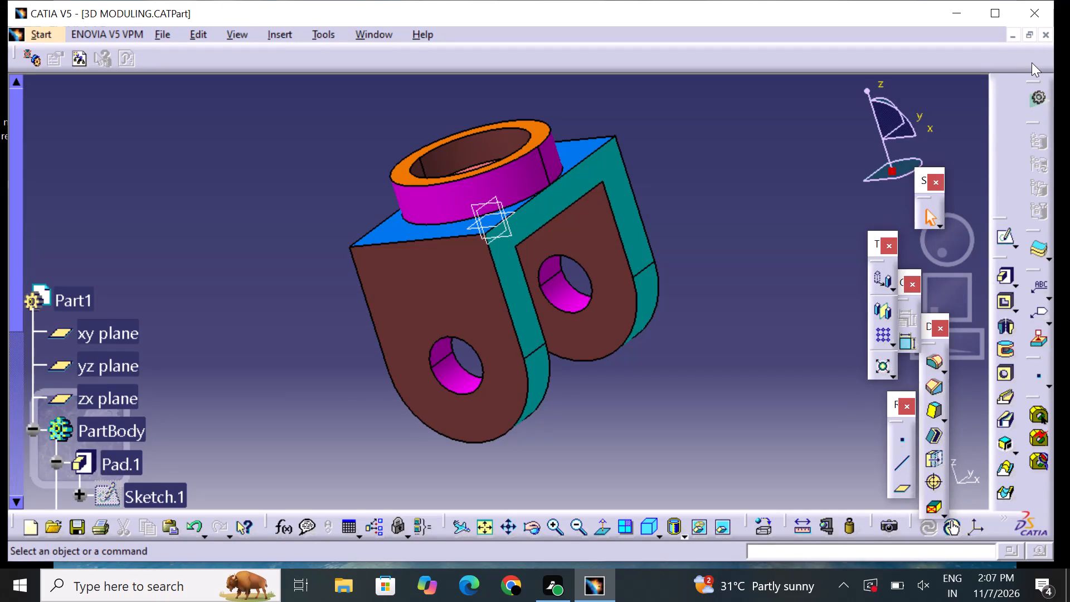
{"action": "left_click", "coordinate": [1045, 32]}
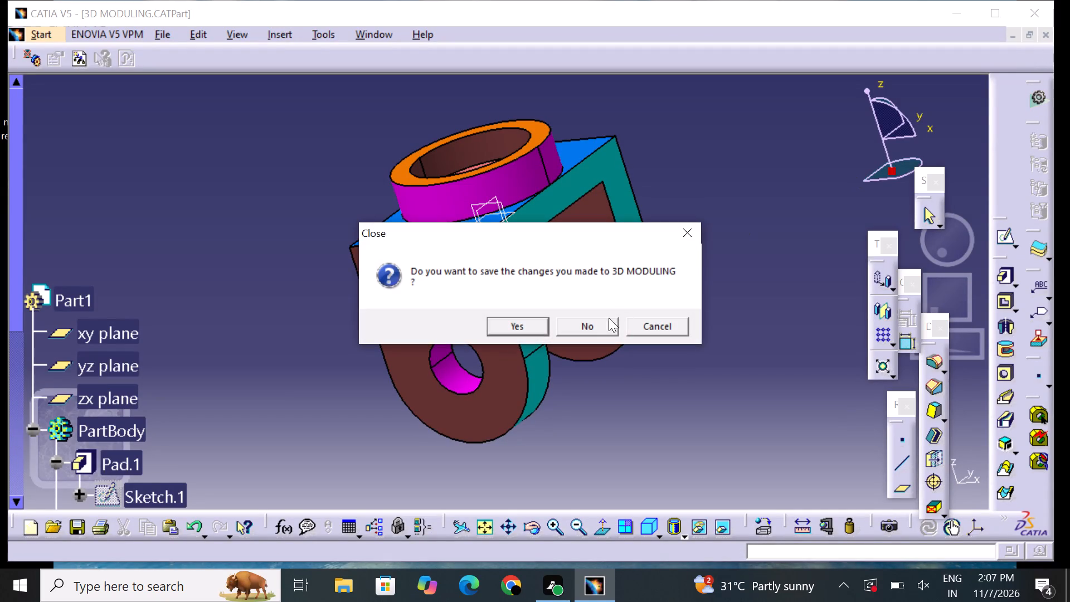
{"action": "left_click", "coordinate": [602, 327]}
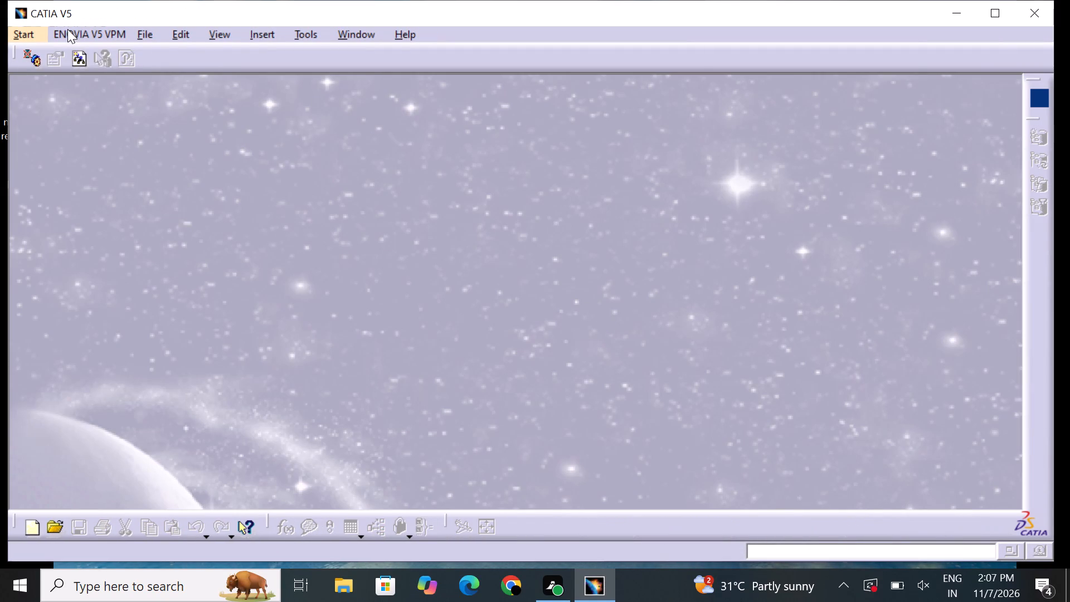
Create a new part in the Part Design workbench, keeping the default part name and hybrid design enabled.
{"action": "left_click", "coordinate": [26, 33]}
{"action": "left_click", "coordinate": [56, 75]}
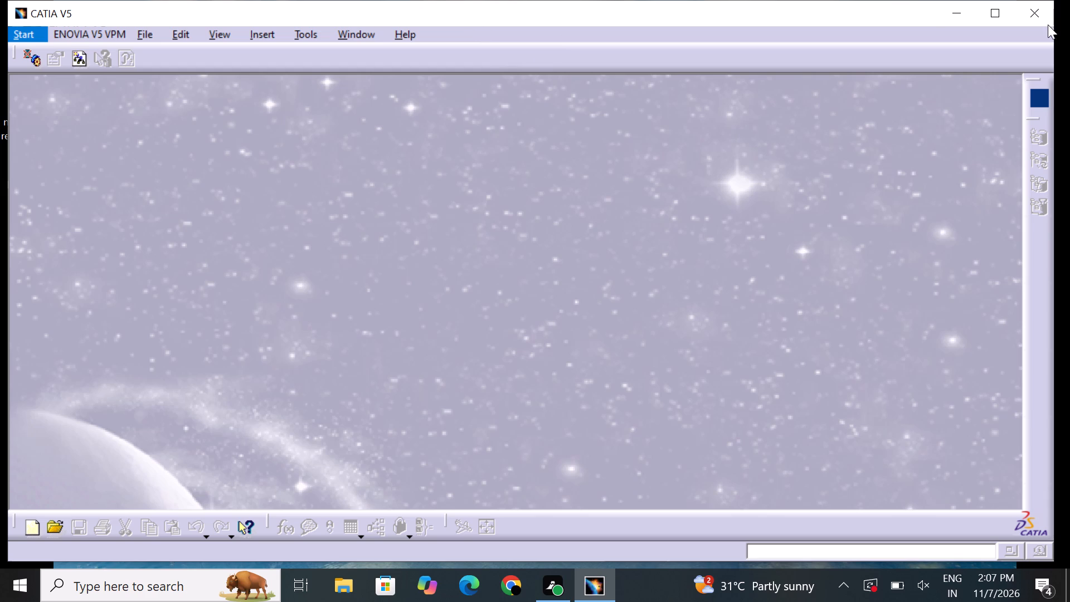
{"action": "left_click_drag", "start_coordinate": [888, 240], "coordinate": [898, 345]}
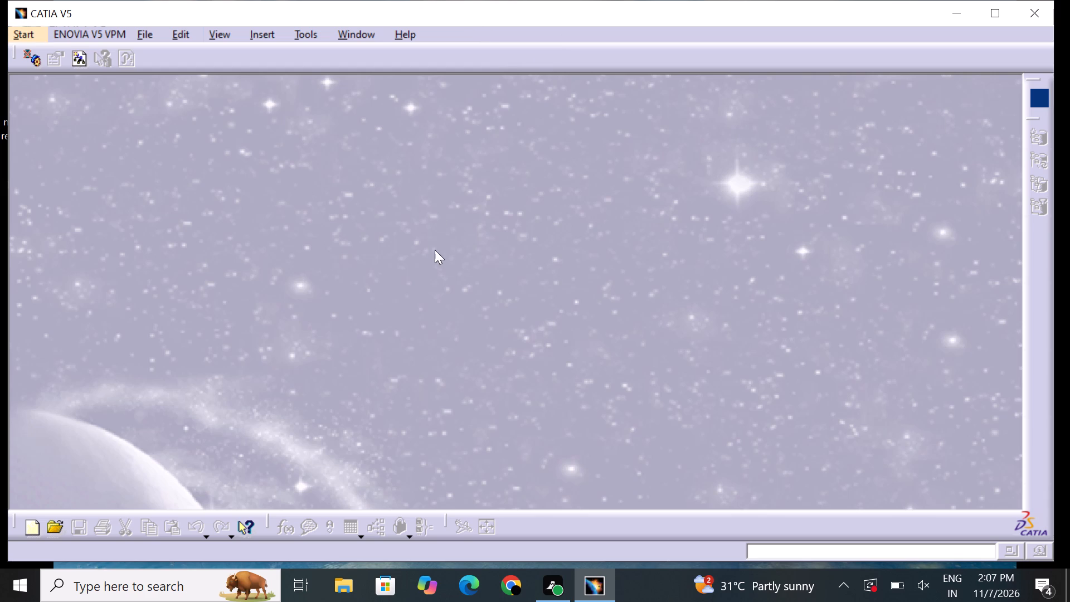
{"action": "left_click", "coordinate": [39, 39]}
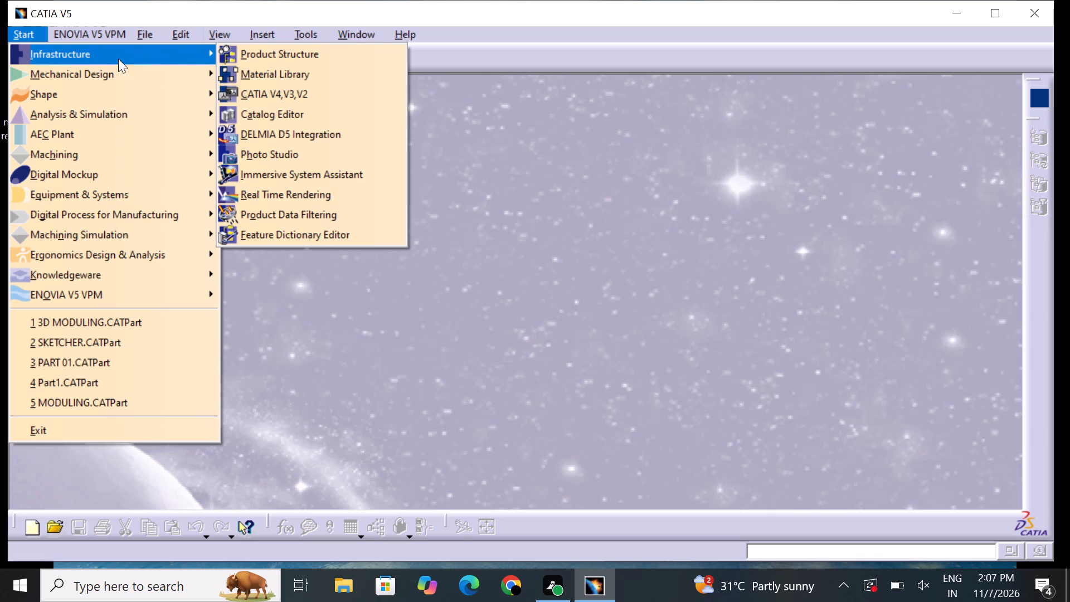
{"action": "left_click", "coordinate": [109, 70]}
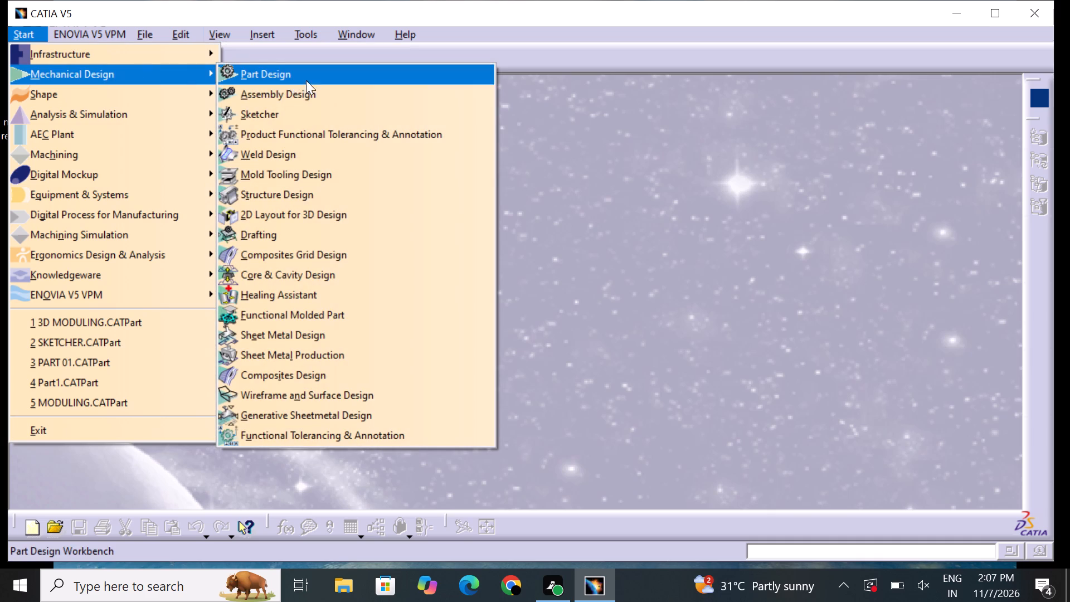
{"action": "left_click_drag", "start_coordinate": [306, 80], "coordinate": [311, 76]}
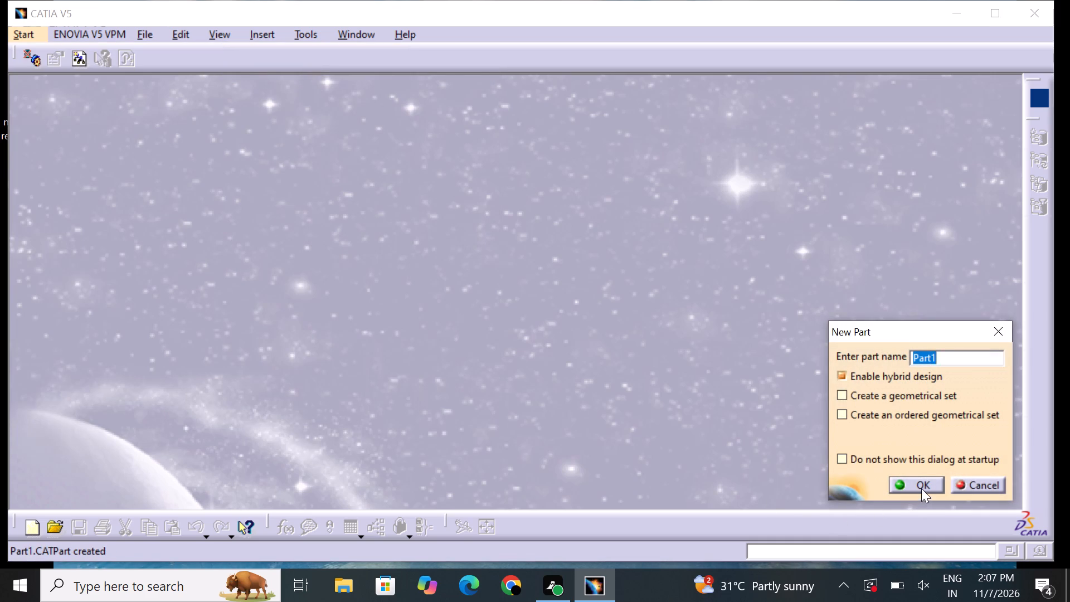
{"action": "left_click", "coordinate": [921, 488]}
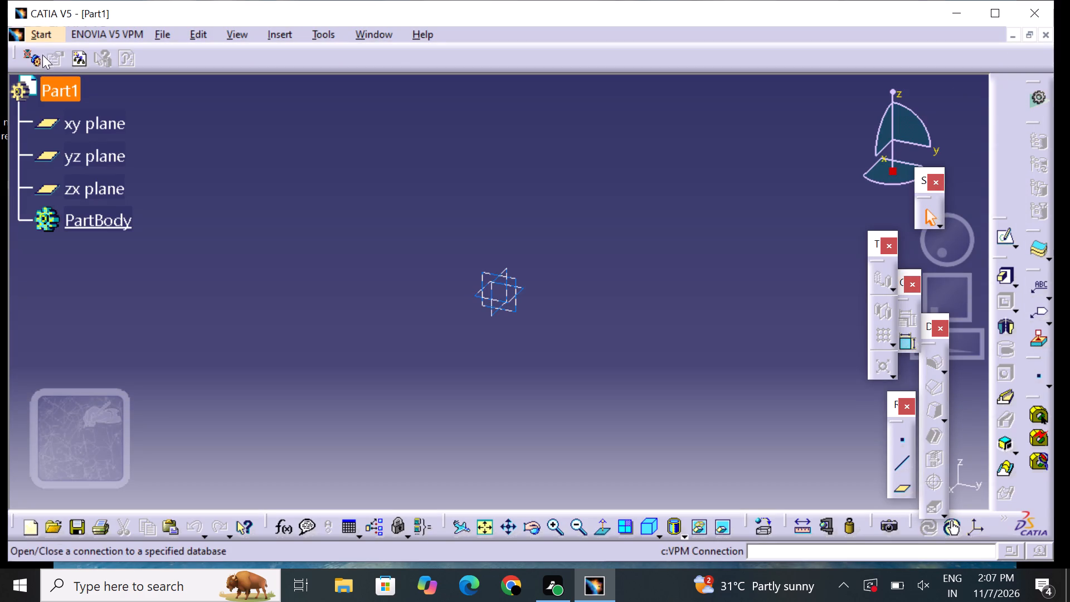
Start a new sketch on the xy plane.
{"action": "left_click", "coordinate": [74, 130]}
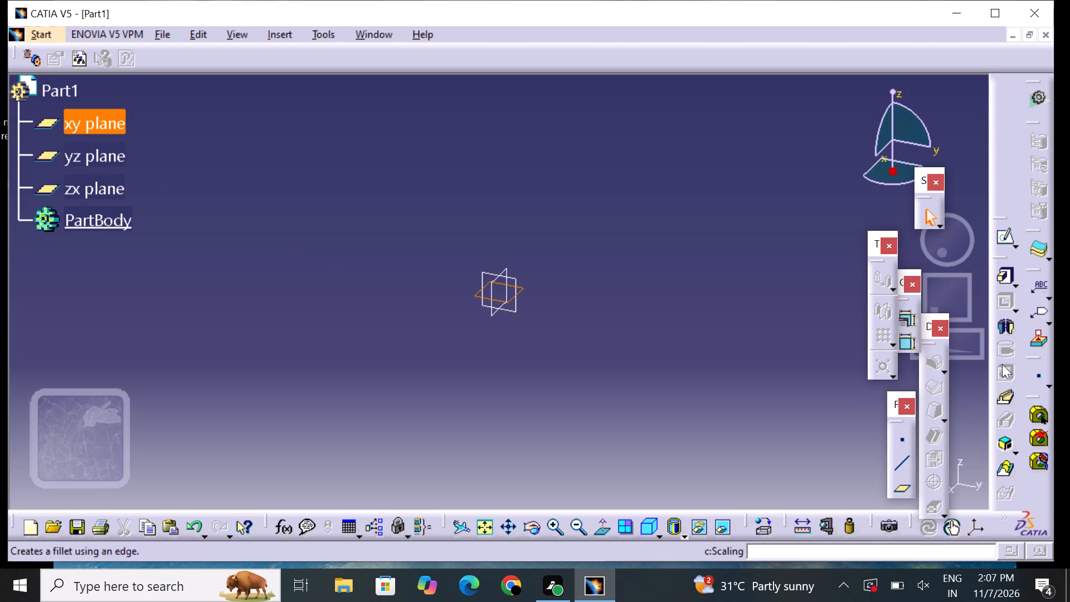
{"action": "left_click", "coordinate": [997, 239]}
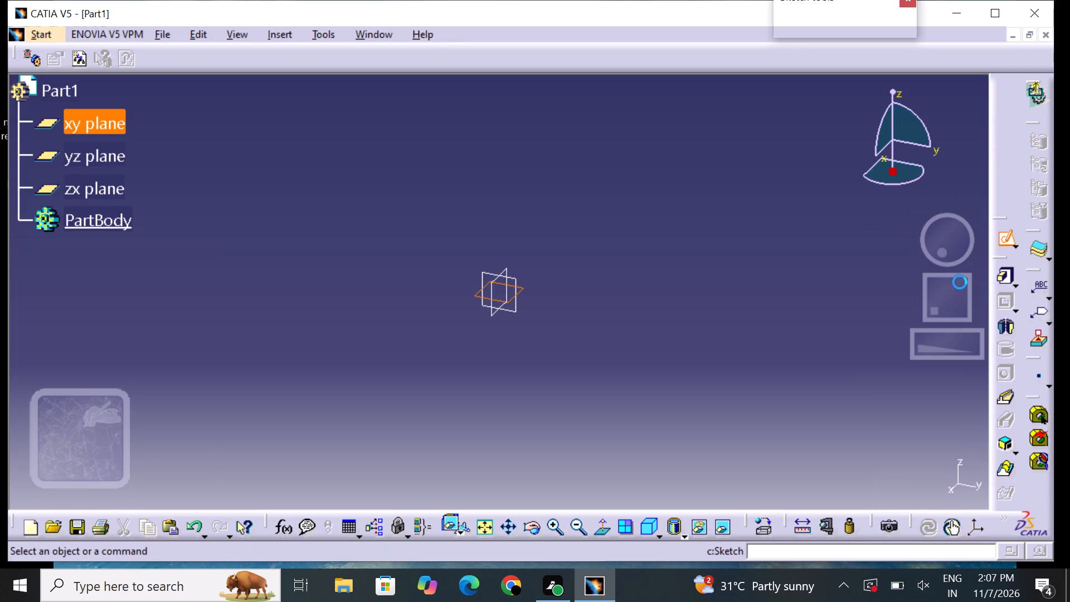
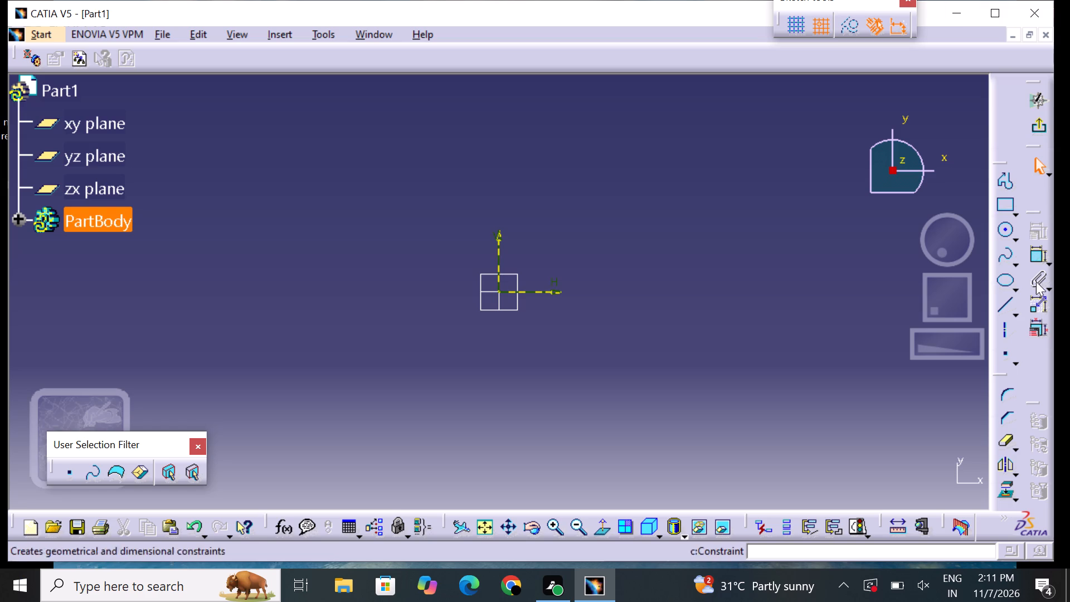
Sketch a circle centred on the origin, about 100 mm in diameter.
{"action": "left_click", "coordinate": [1000, 225]}
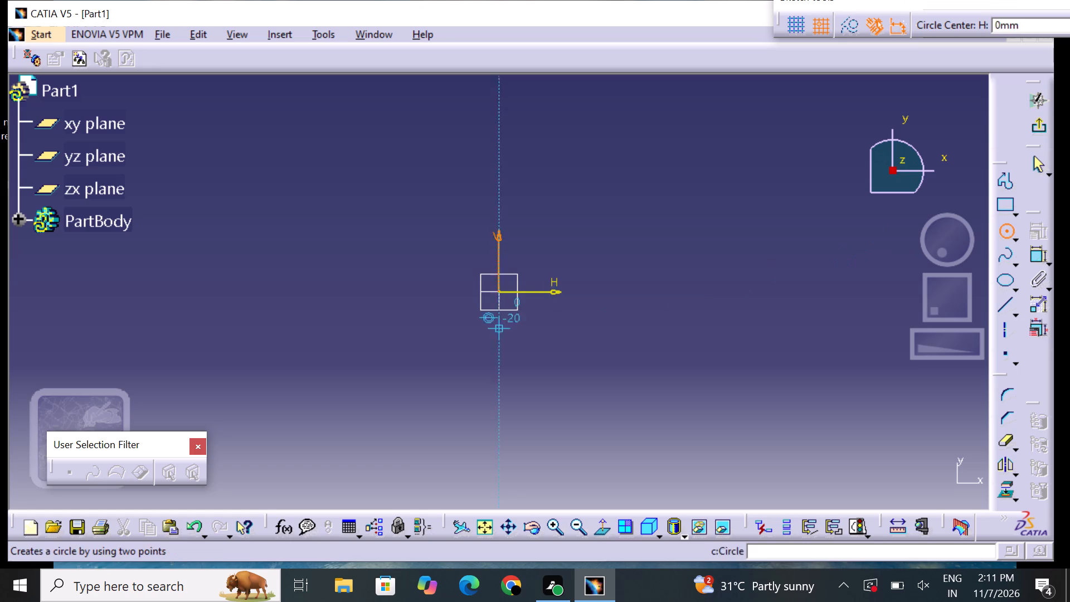
{"action": "left_click_drag", "start_coordinate": [496, 295], "coordinate": [500, 290]}
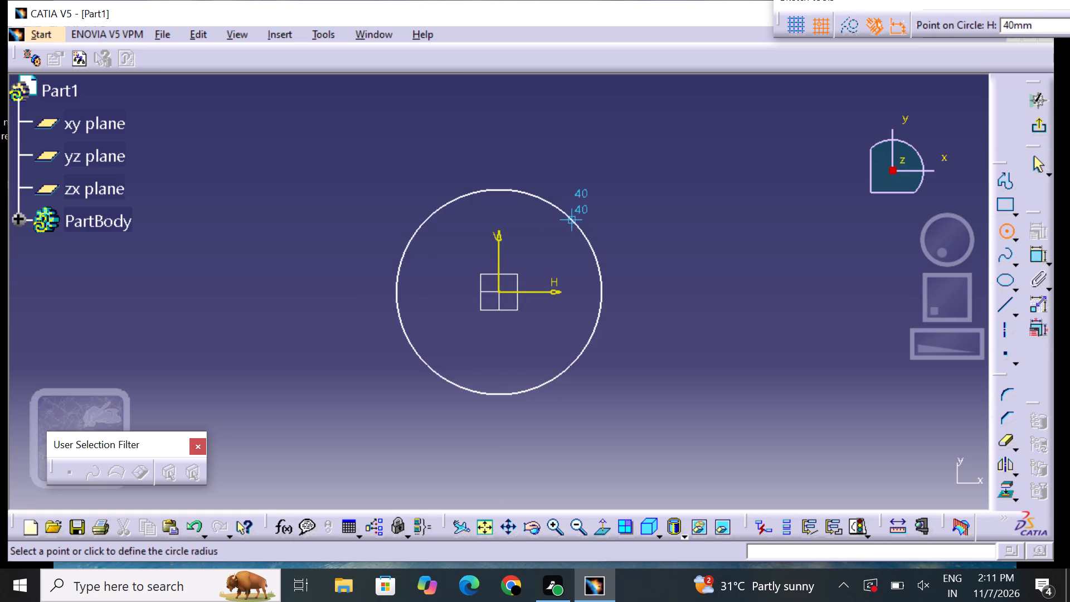
{"action": "left_click", "coordinate": [561, 231]}
{"action": "left_click", "coordinate": [667, 268]}
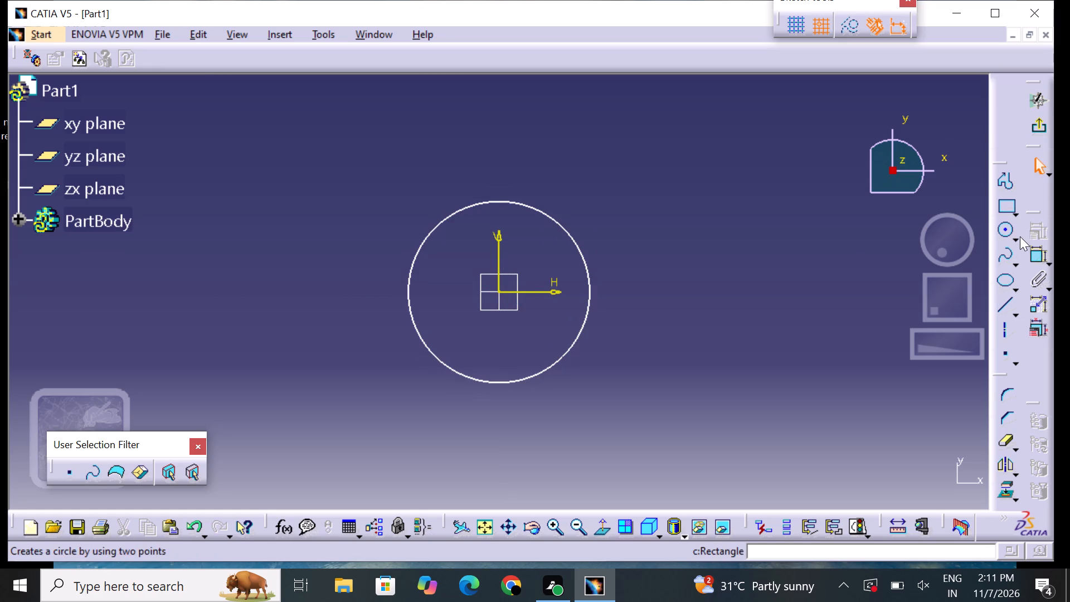
Dimension the circle's diameter and set it to 138 mm.
{"action": "left_click", "coordinate": [1037, 253]}
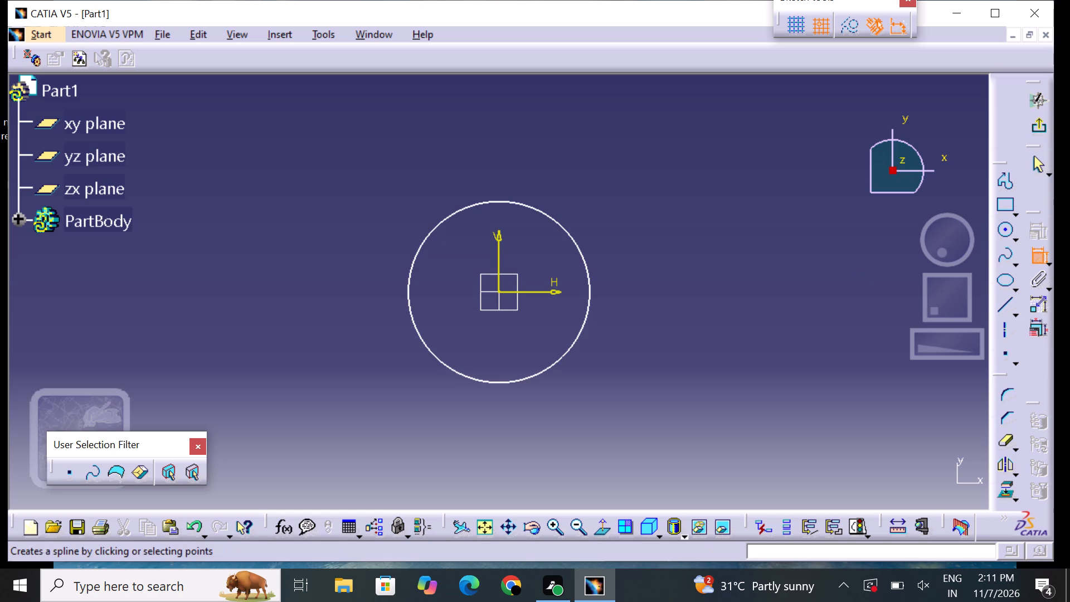
{"action": "left_click", "coordinate": [588, 297]}
{"action": "left_click", "coordinate": [626, 267]}
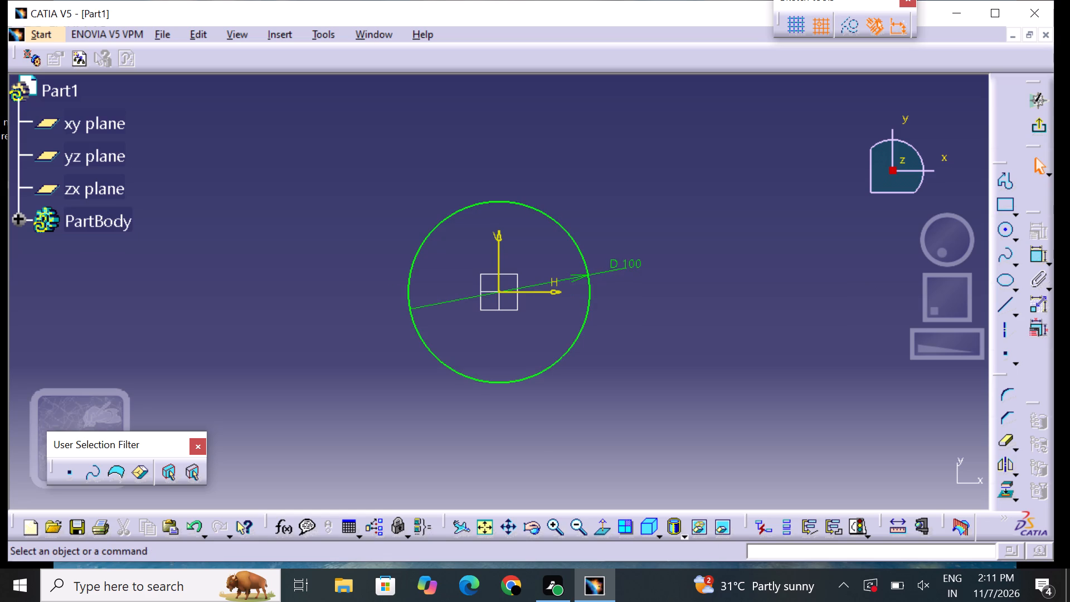
{"action": "double_click", "coordinate": [629, 263]}
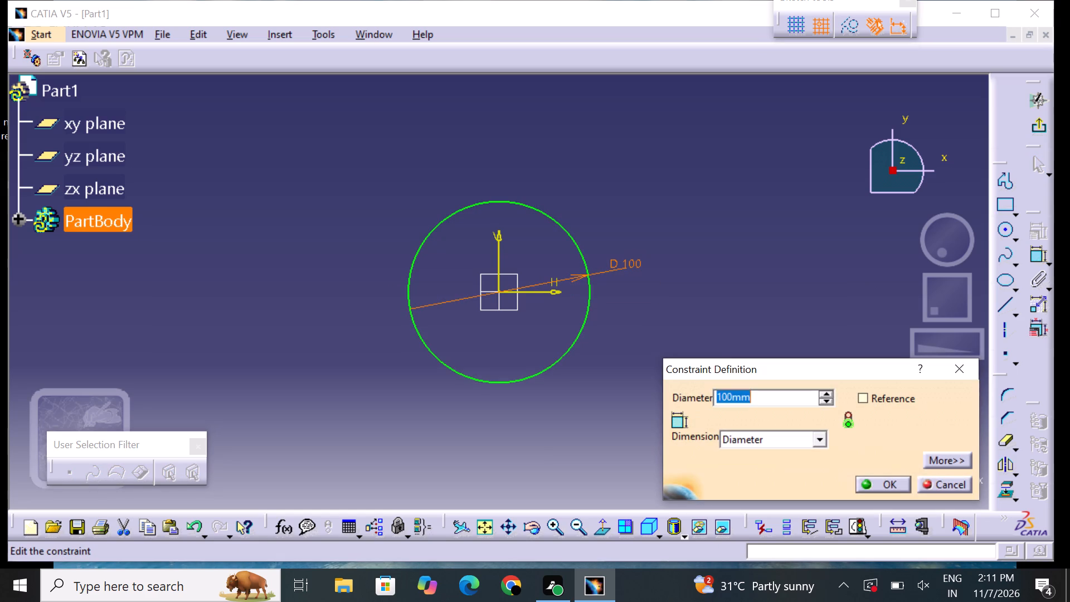
{"action": "key", "text": "BackSpace"}
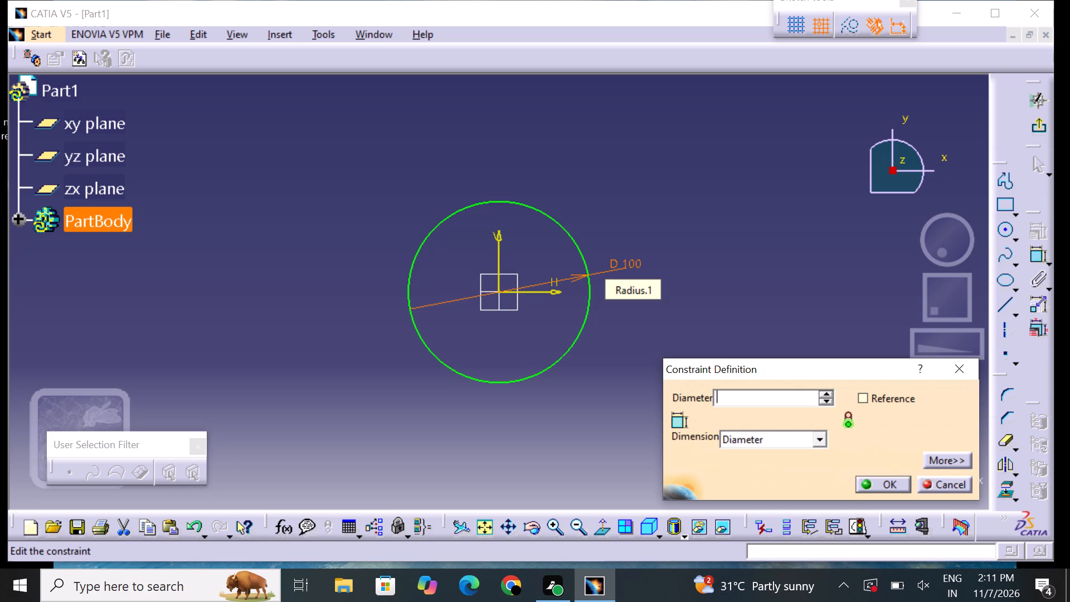
{"action": "type", "text": "13"}
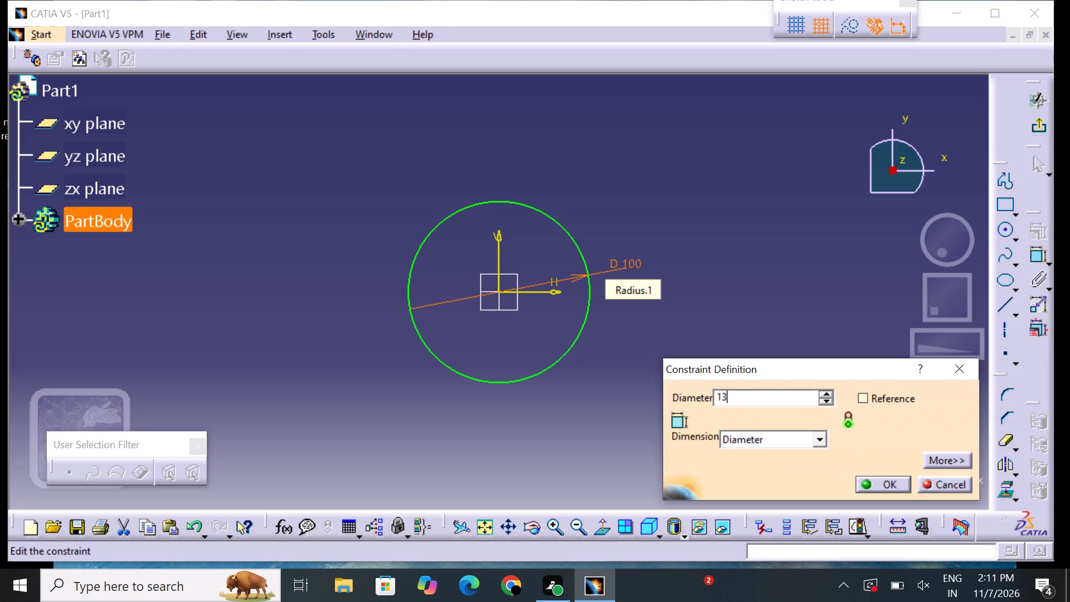
{"action": "key", "text": "8"}
{"action": "key", "text": "Return"}
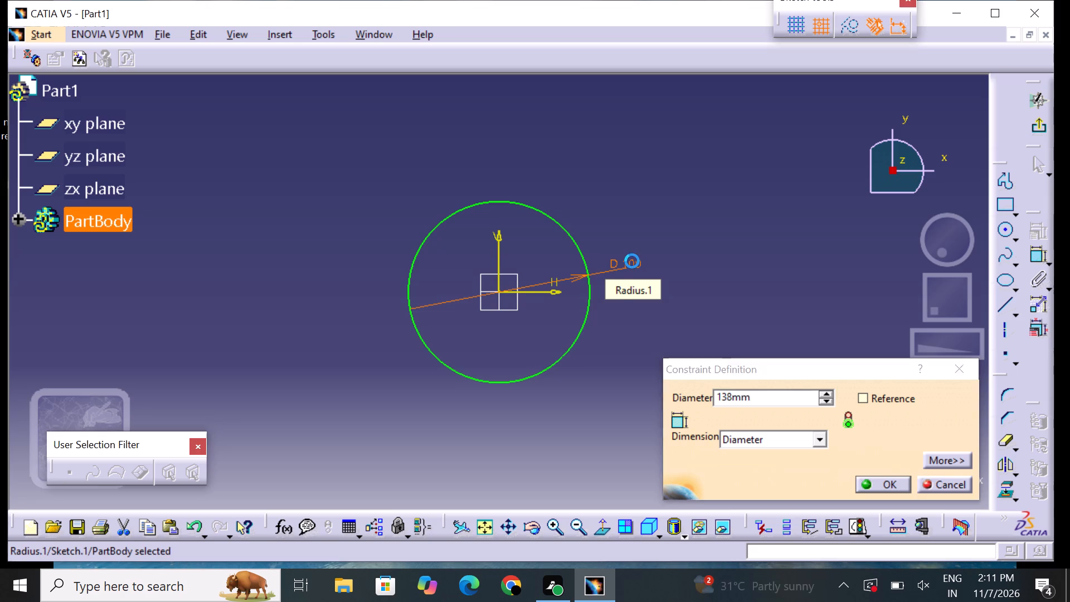
{"action": "left_click", "coordinate": [849, 400]}
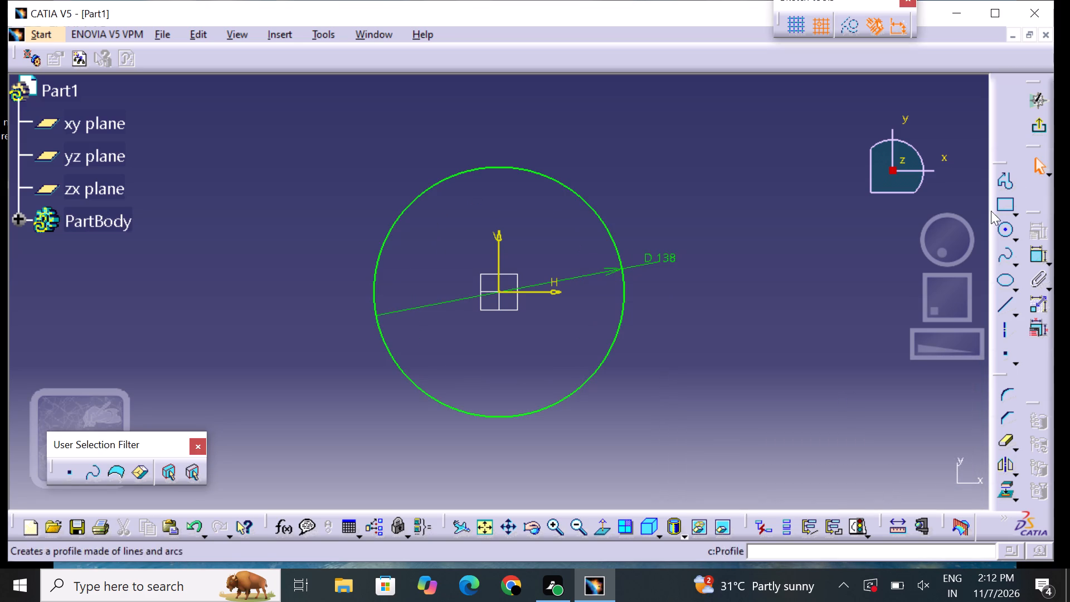
Sketch a second circle centred on the origin, inside the first, about 89 mm in diameter.
{"action": "left_click", "coordinate": [1003, 232]}
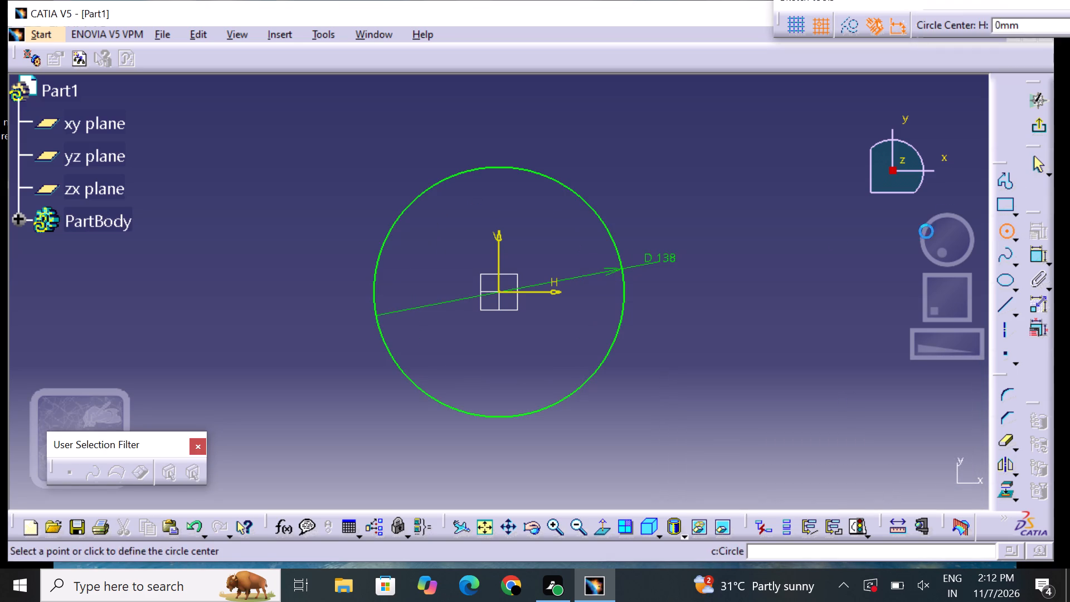
{"action": "left_click", "coordinate": [493, 290]}
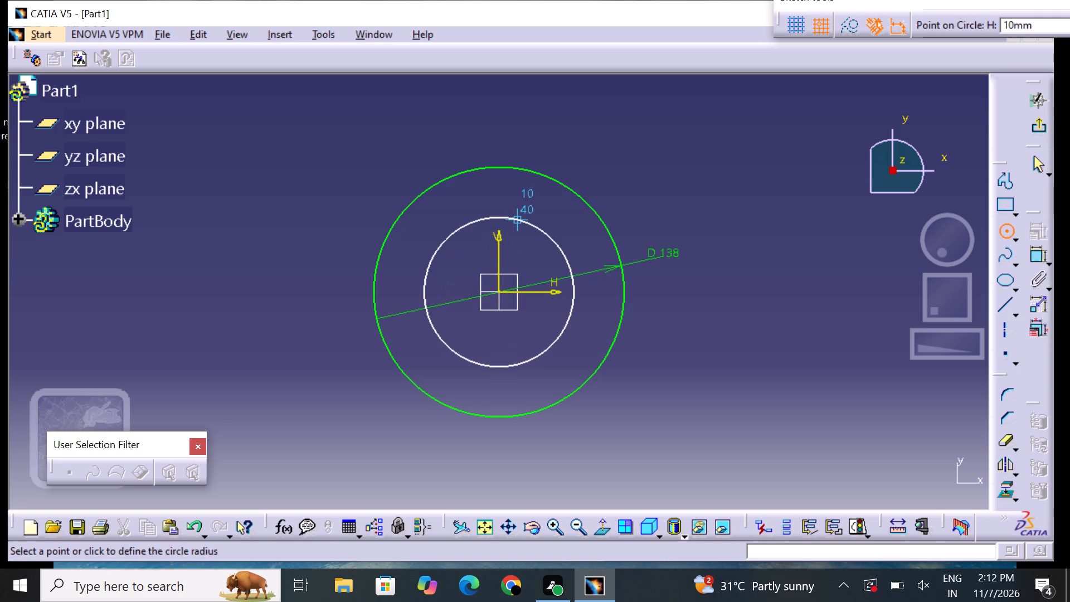
{"action": "left_click", "coordinate": [528, 228]}
{"action": "left_click", "coordinate": [728, 308]}
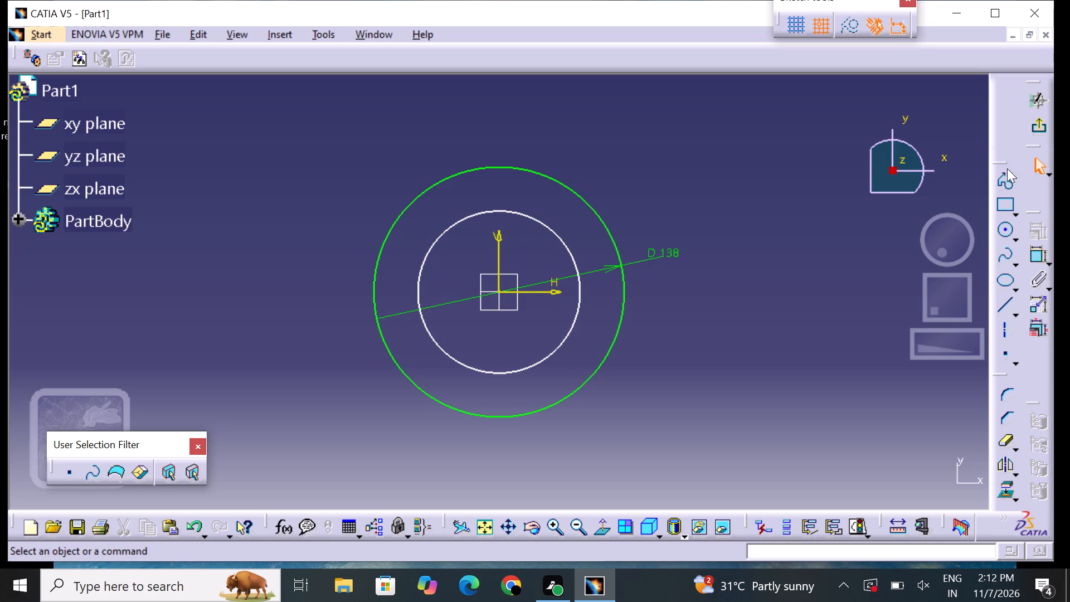
Dimension the second circle's diameter and set it to 221 mm.
{"action": "left_click", "coordinate": [1040, 258]}
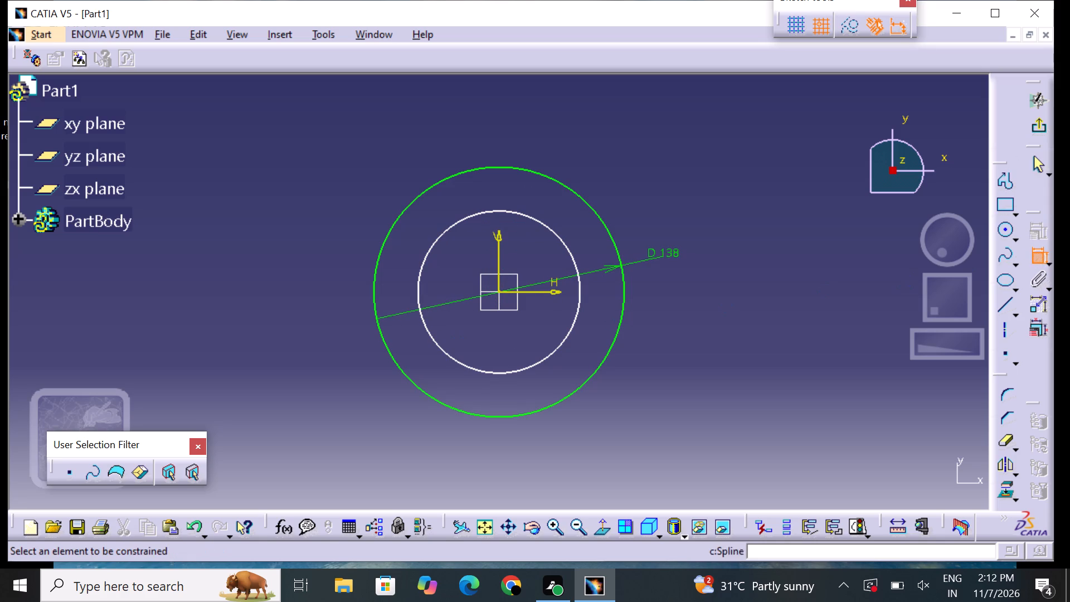
{"action": "left_click", "coordinate": [571, 325]}
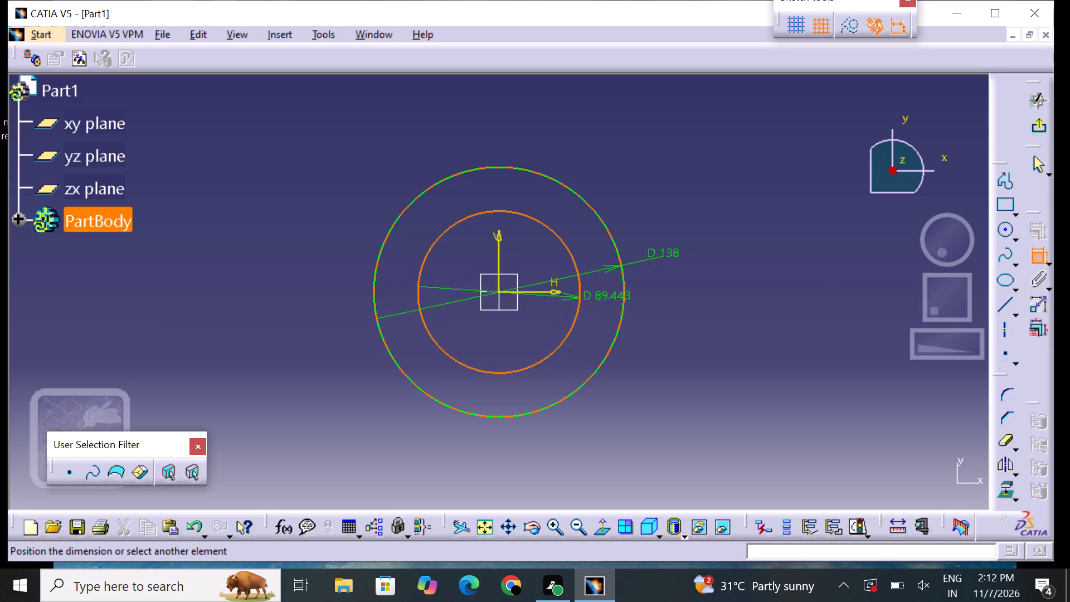
{"action": "left_click", "coordinate": [675, 287]}
{"action": "double_click", "coordinate": [678, 284]}
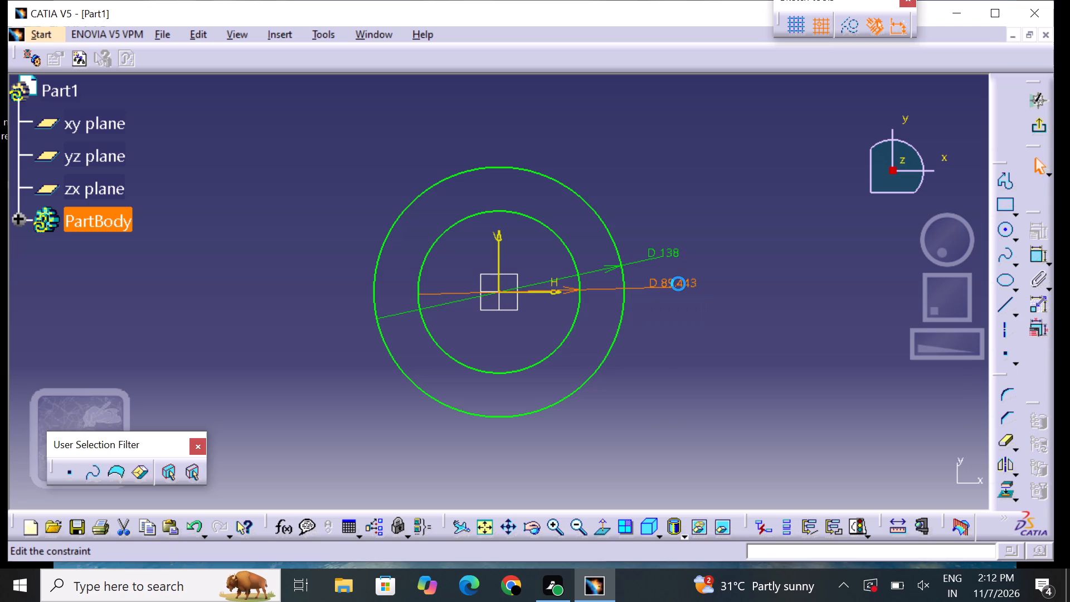
{"action": "key", "text": "BackSpace"}
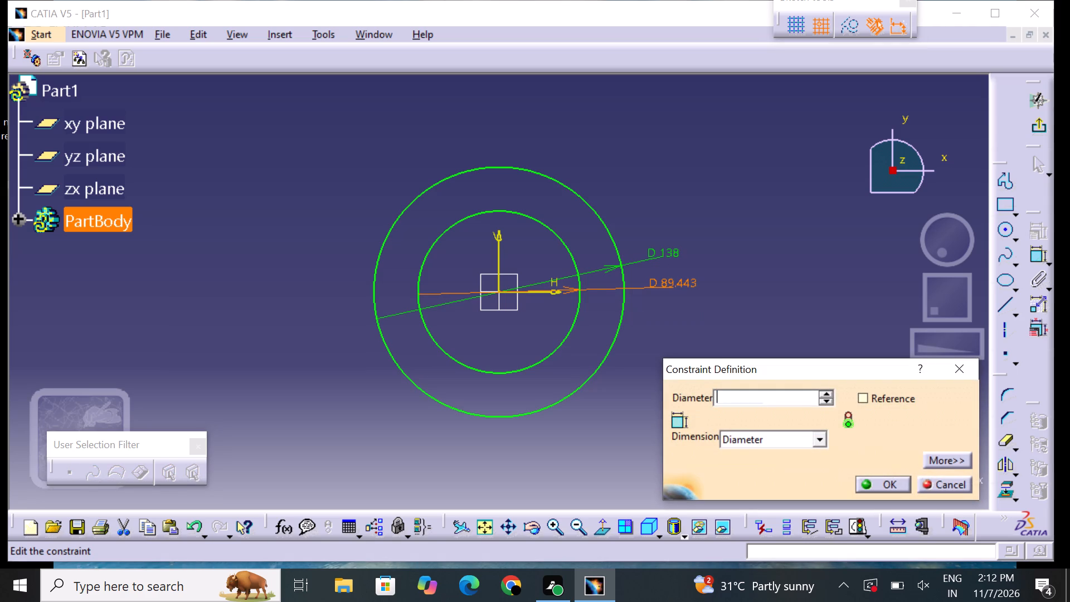
{"action": "type", "text": "221"}
{"action": "key", "text": "Return"}
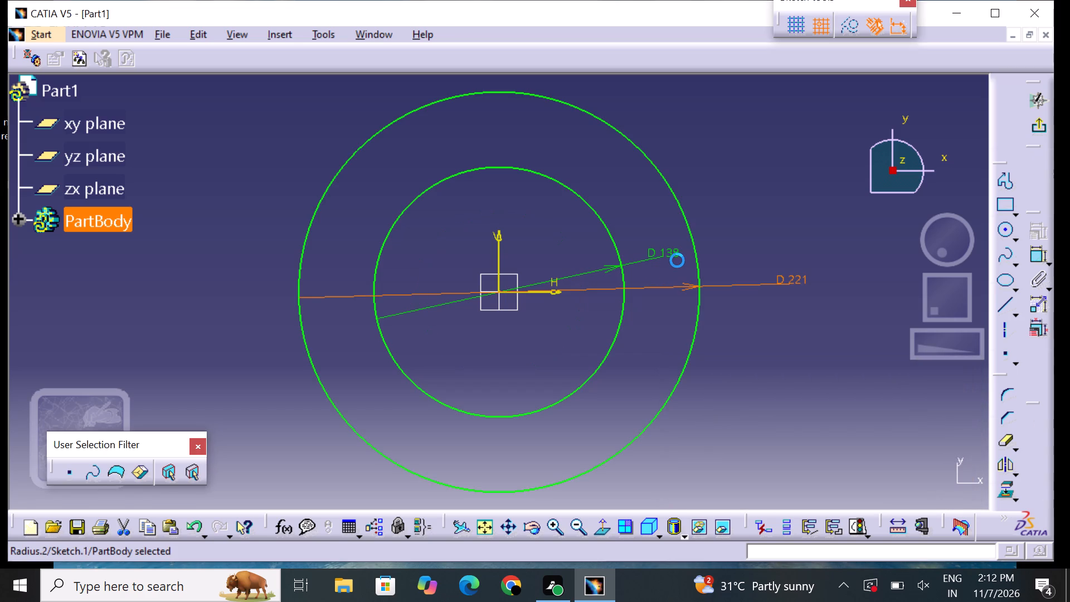
{"action": "left_click", "coordinate": [804, 349]}
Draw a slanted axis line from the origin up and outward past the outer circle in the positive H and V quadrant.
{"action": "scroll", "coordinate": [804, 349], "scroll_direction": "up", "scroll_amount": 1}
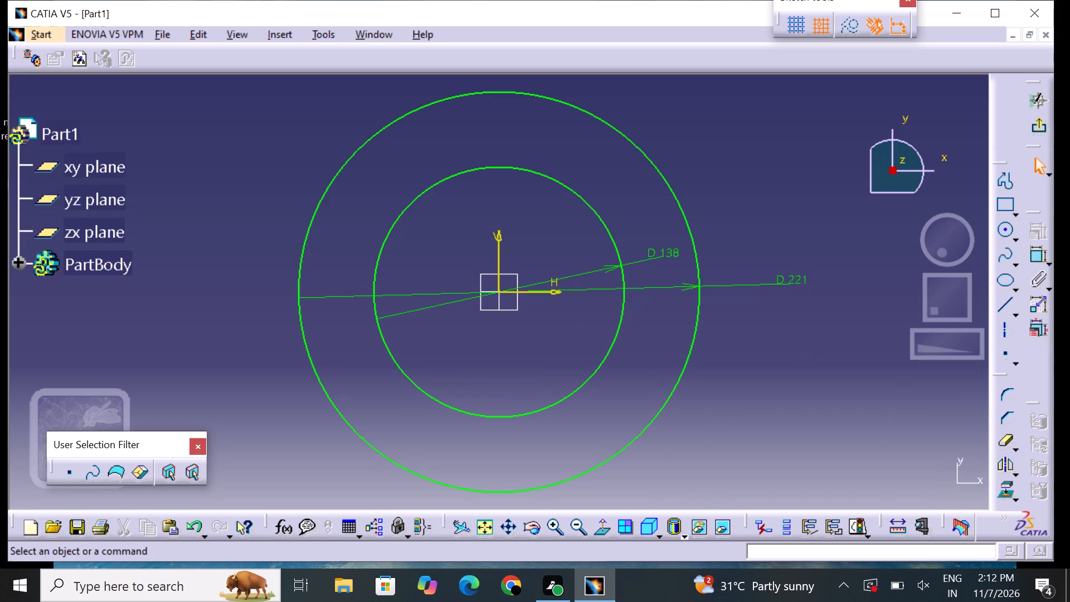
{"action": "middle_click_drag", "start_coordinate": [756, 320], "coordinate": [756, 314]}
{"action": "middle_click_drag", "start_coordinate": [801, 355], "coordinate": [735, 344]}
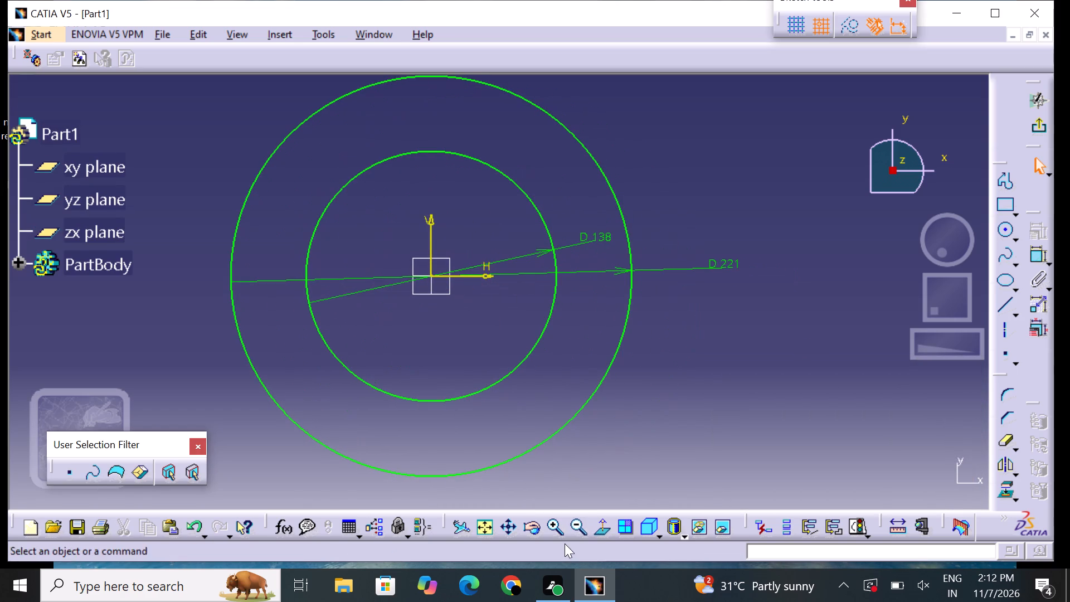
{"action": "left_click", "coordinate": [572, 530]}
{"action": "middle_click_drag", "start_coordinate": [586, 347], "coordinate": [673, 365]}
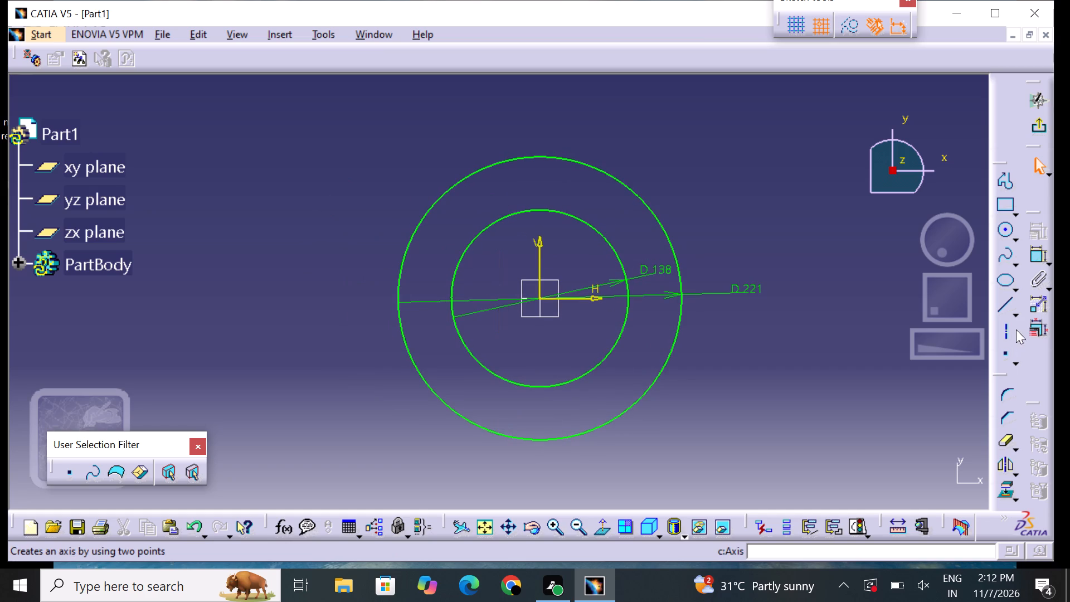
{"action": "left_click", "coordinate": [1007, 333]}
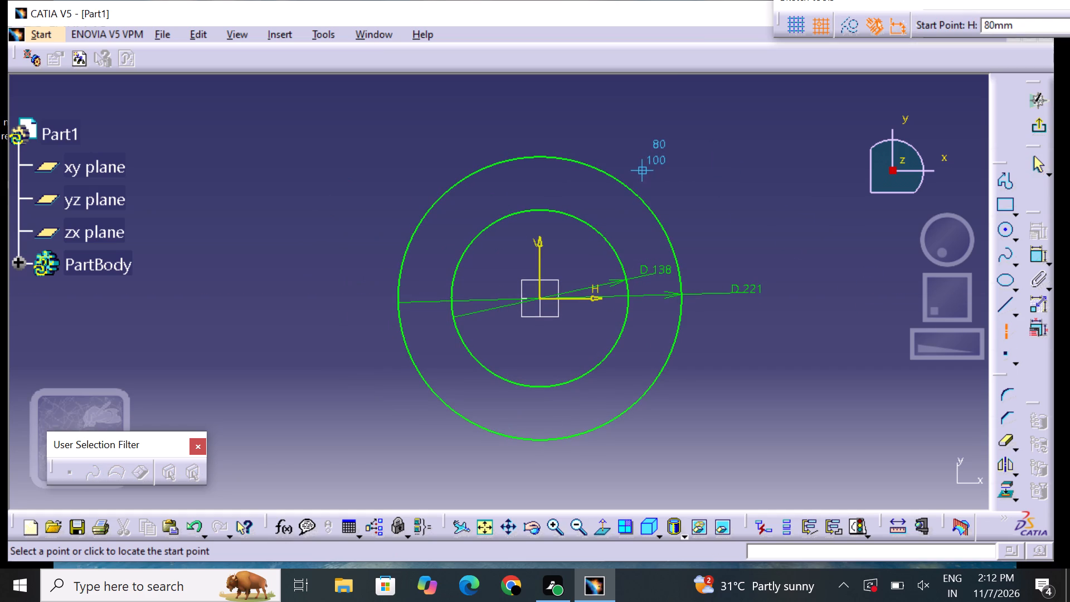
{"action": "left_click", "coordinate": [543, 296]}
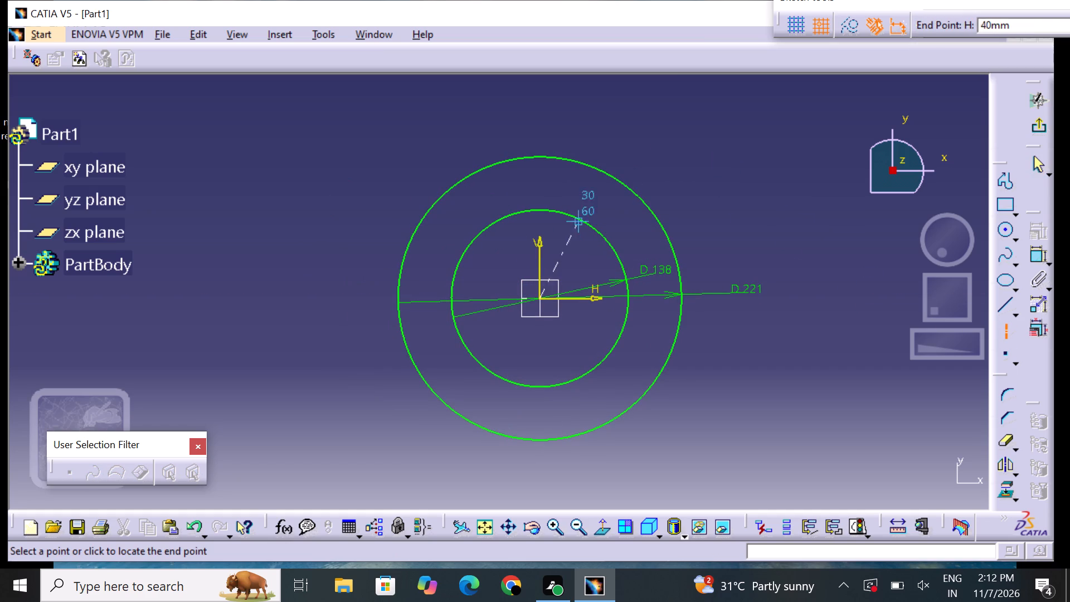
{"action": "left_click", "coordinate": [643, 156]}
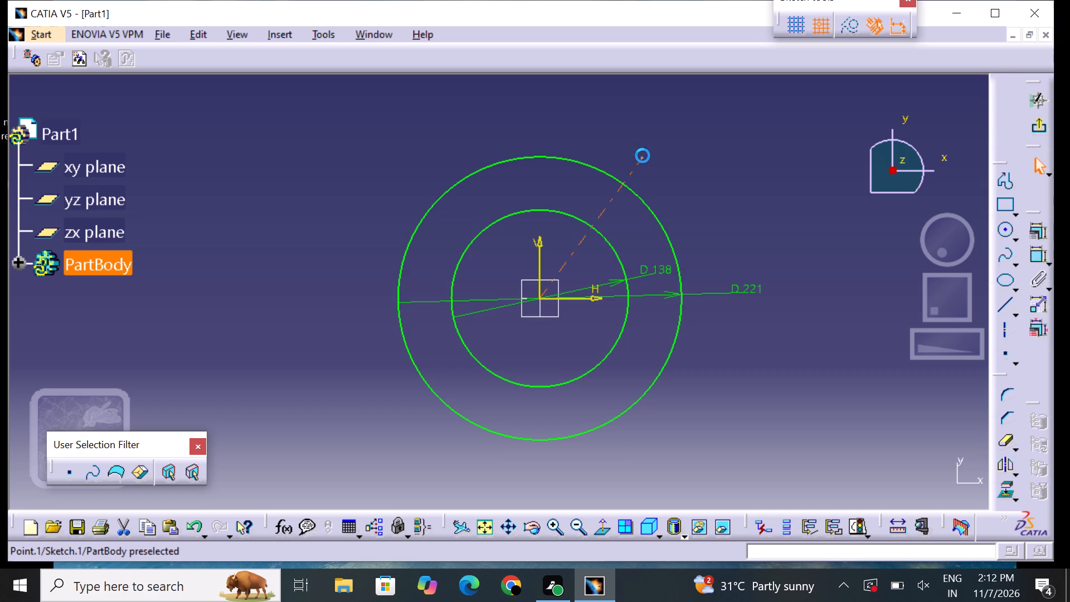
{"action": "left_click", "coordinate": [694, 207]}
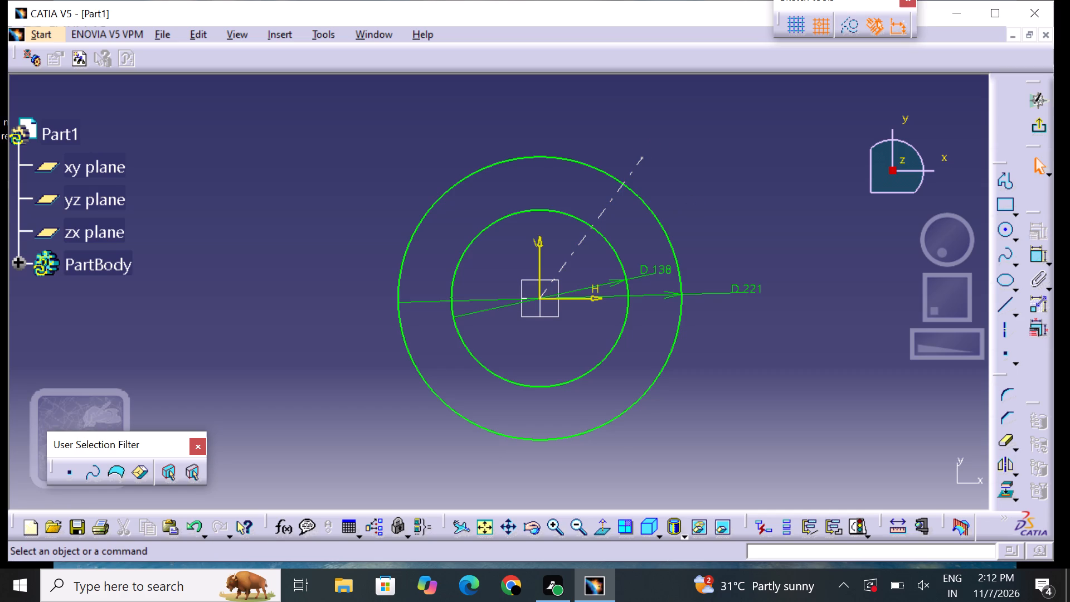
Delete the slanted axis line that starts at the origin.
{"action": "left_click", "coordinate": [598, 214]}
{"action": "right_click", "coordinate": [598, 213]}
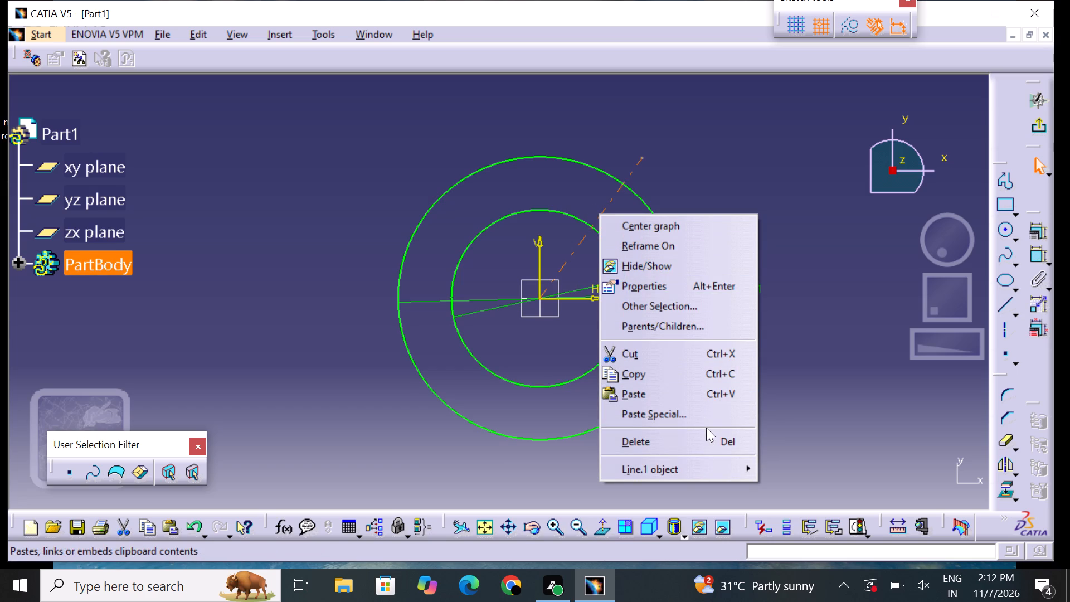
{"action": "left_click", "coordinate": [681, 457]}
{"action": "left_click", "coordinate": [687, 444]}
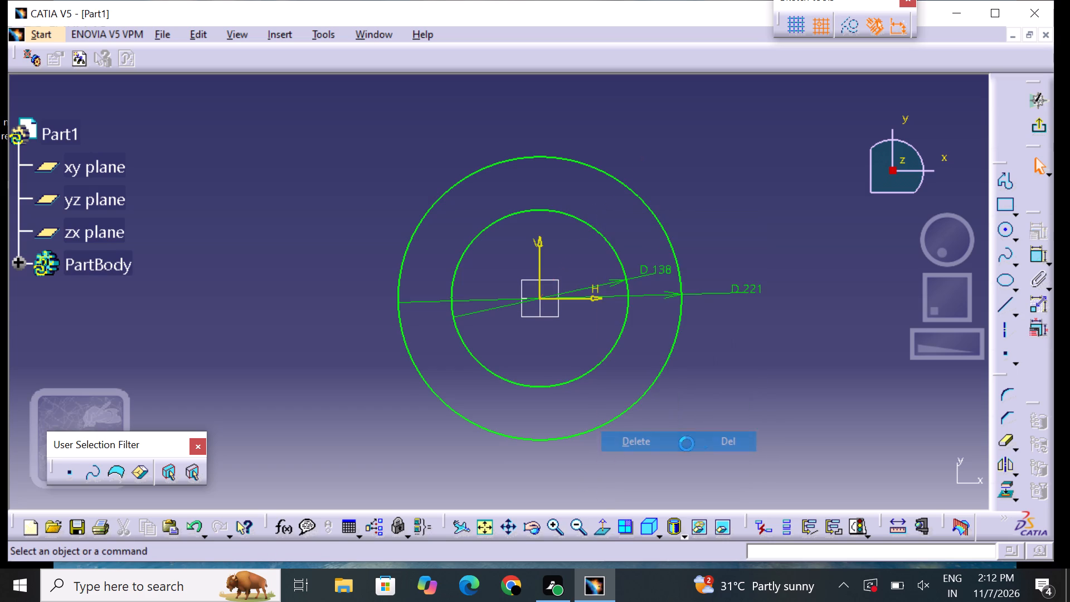
Draw a slanted axis line through the origin, crossing both circles on opposite sides, about 39° from the V axis.
{"action": "left_click", "coordinate": [1000, 329]}
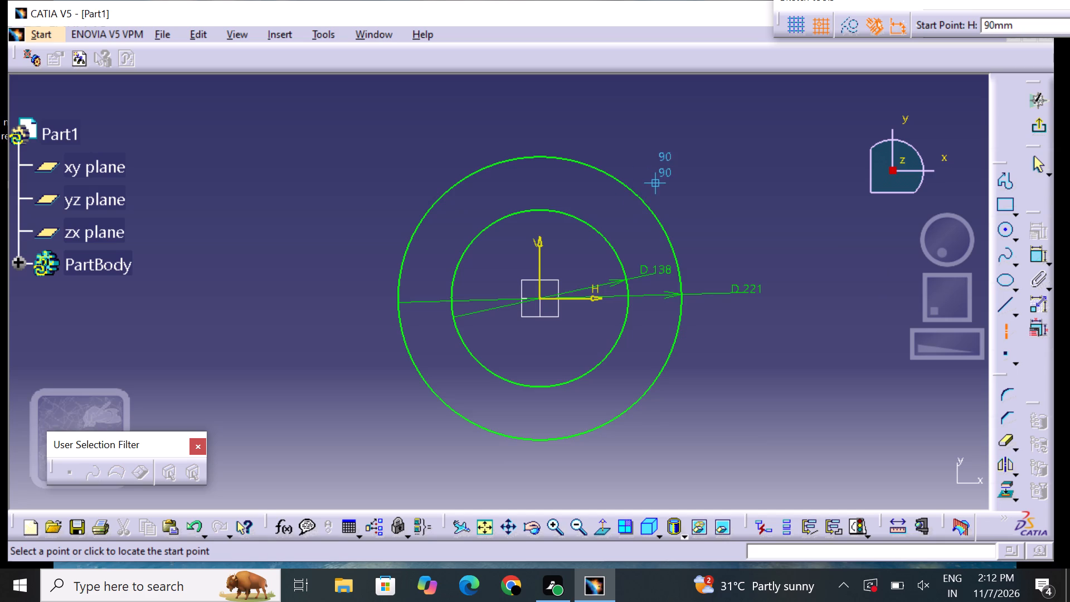
{"action": "left_click", "coordinate": [641, 164]}
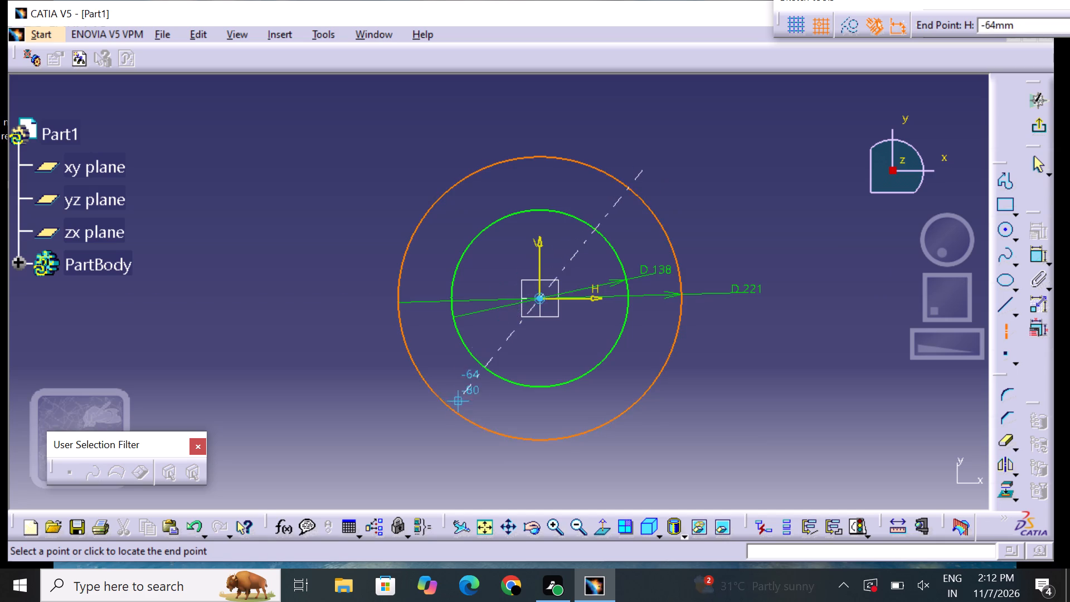
{"action": "left_click", "coordinate": [427, 432]}
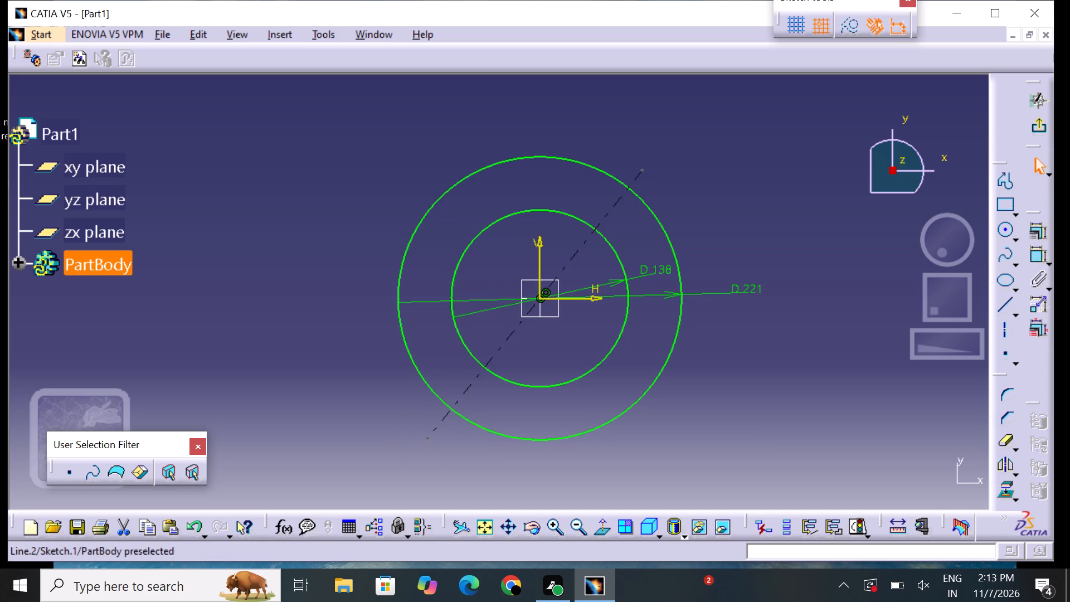
{"action": "left_click", "coordinate": [444, 481]}
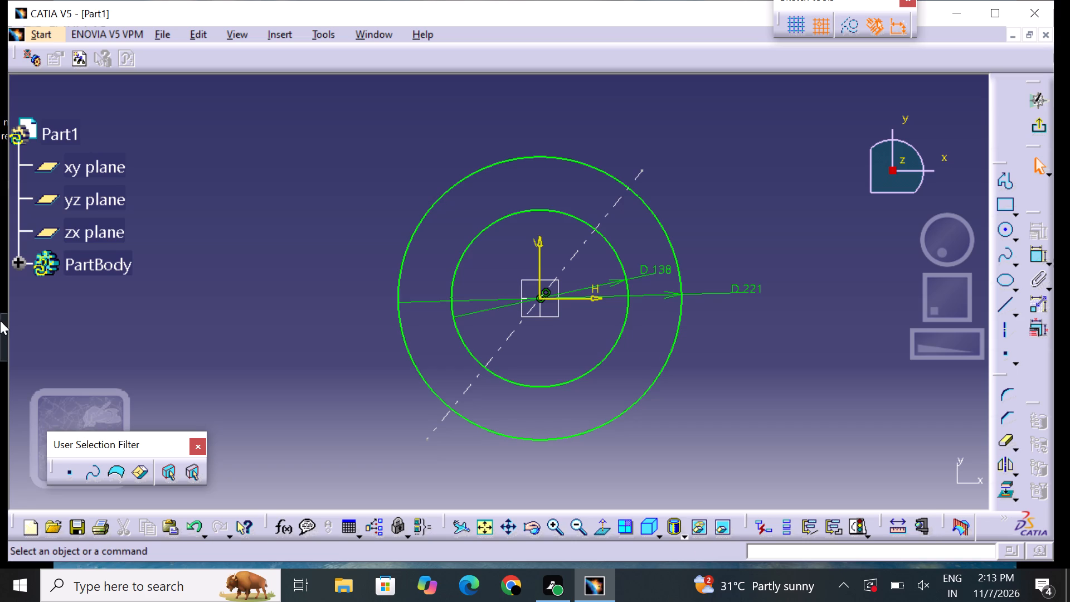
Add an angle dimension between the V axis and the slanted axis line.
{"action": "left_click", "coordinate": [1045, 256]}
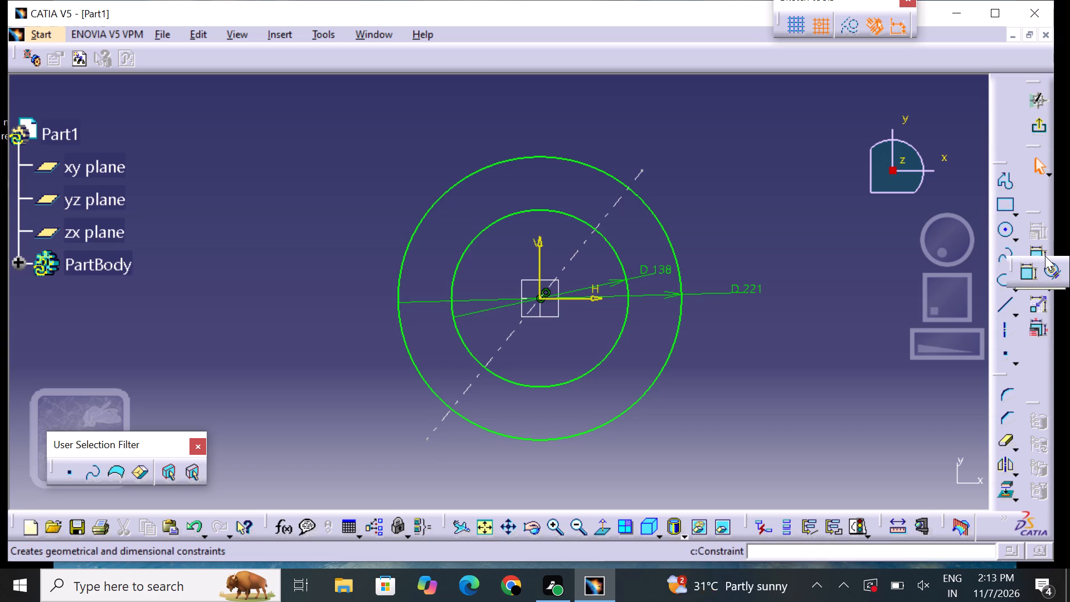
{"action": "left_click", "coordinate": [1032, 275]}
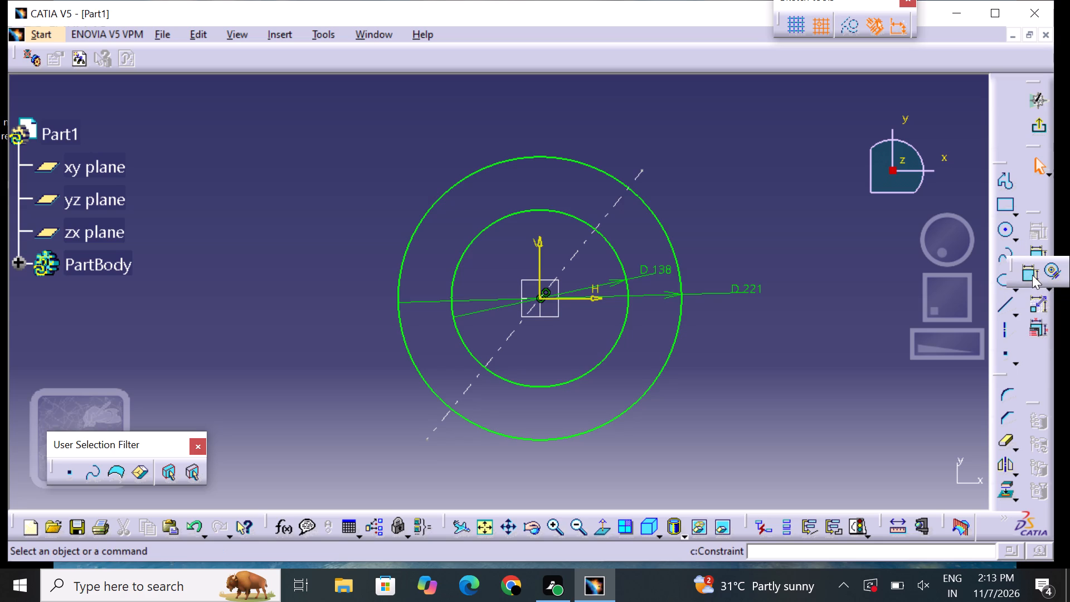
{"action": "left_click", "coordinate": [541, 240]}
{"action": "left_click", "coordinate": [583, 243]}
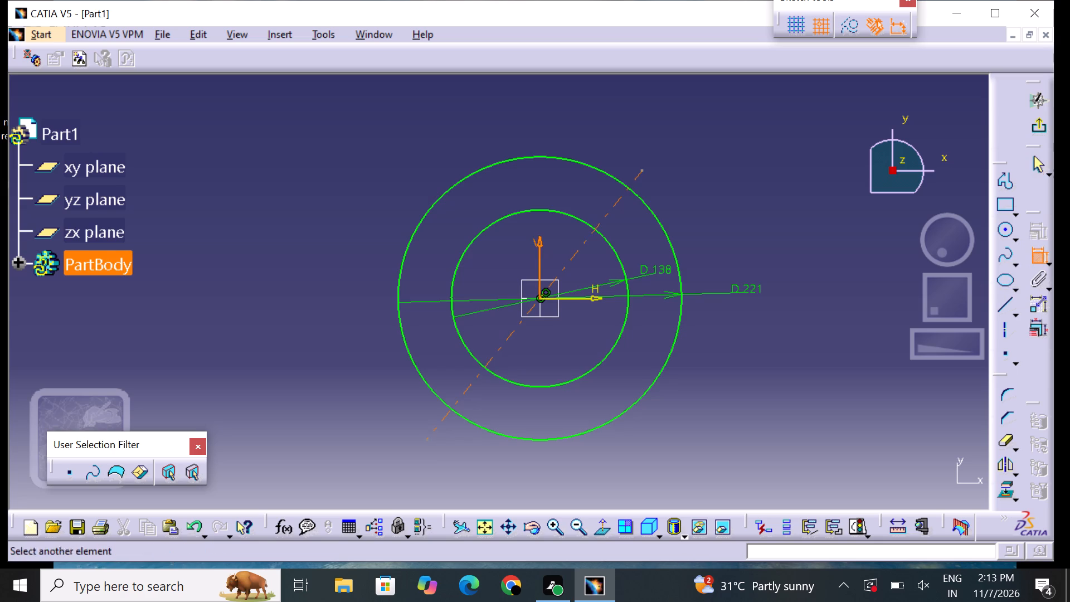
{"action": "left_click", "coordinate": [563, 232]}
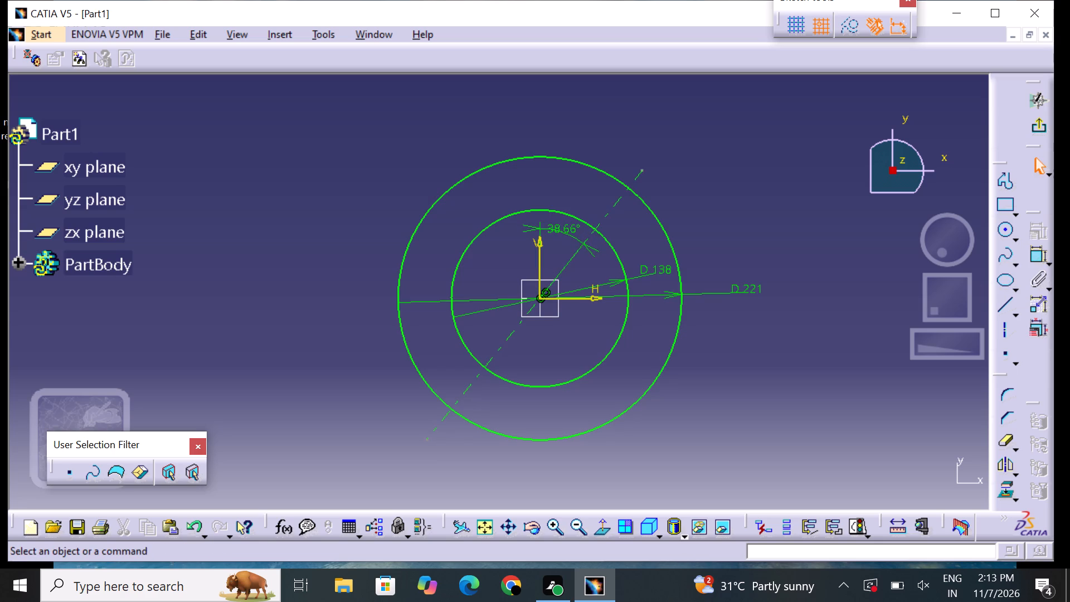
Set the angle between the V axis and the slanted axis line to 30°.
{"action": "double_click", "coordinate": [566, 232]}
{"action": "key", "text": "BackSpace"}
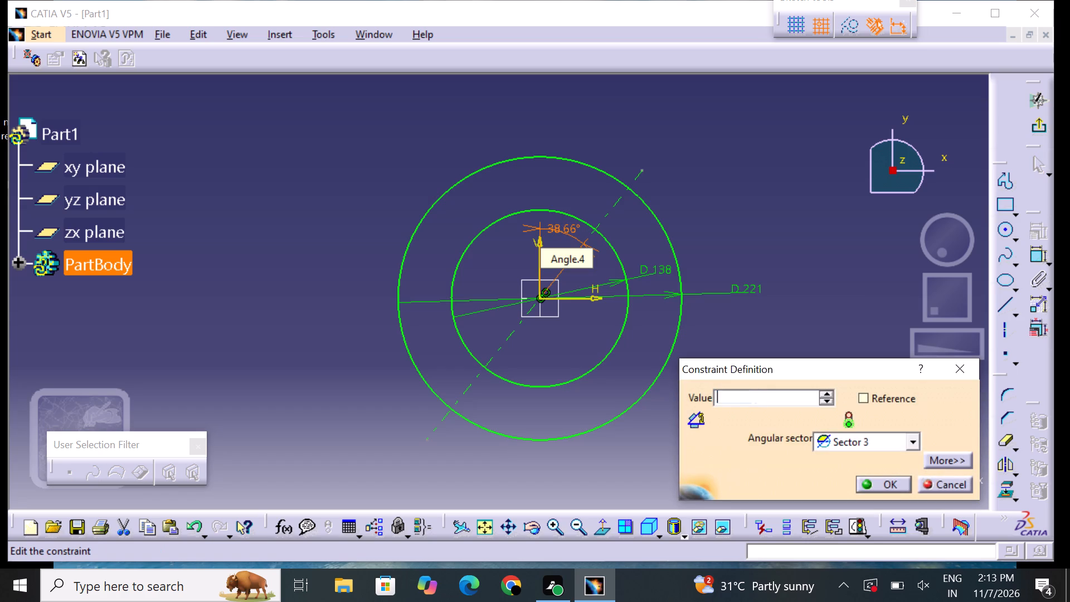
{"action": "type", "text": "30"}
{"action": "key", "text": "Return"}
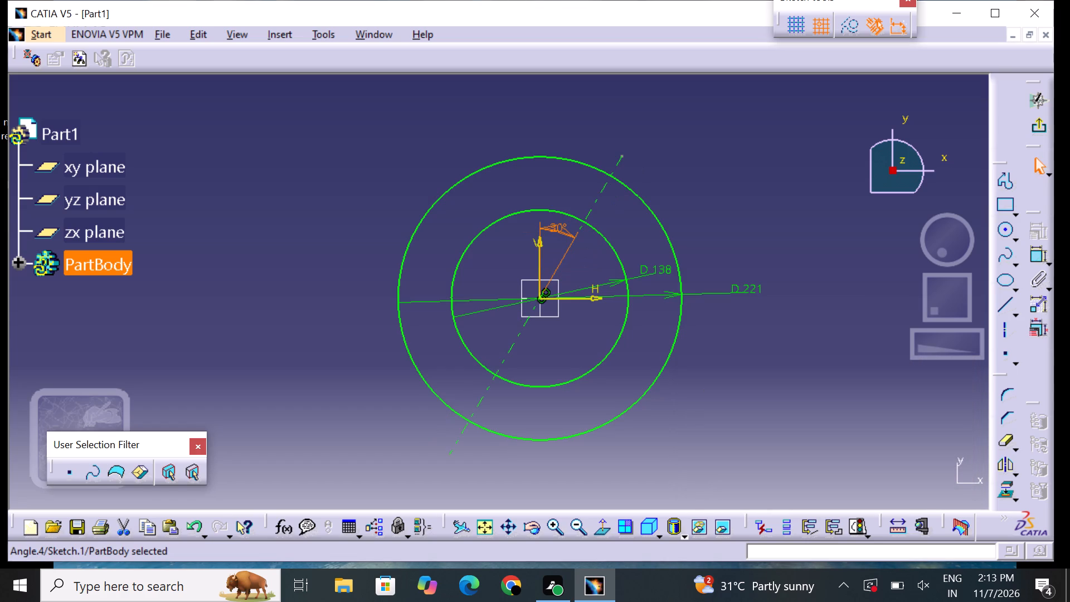
{"action": "left_click", "coordinate": [756, 205]}
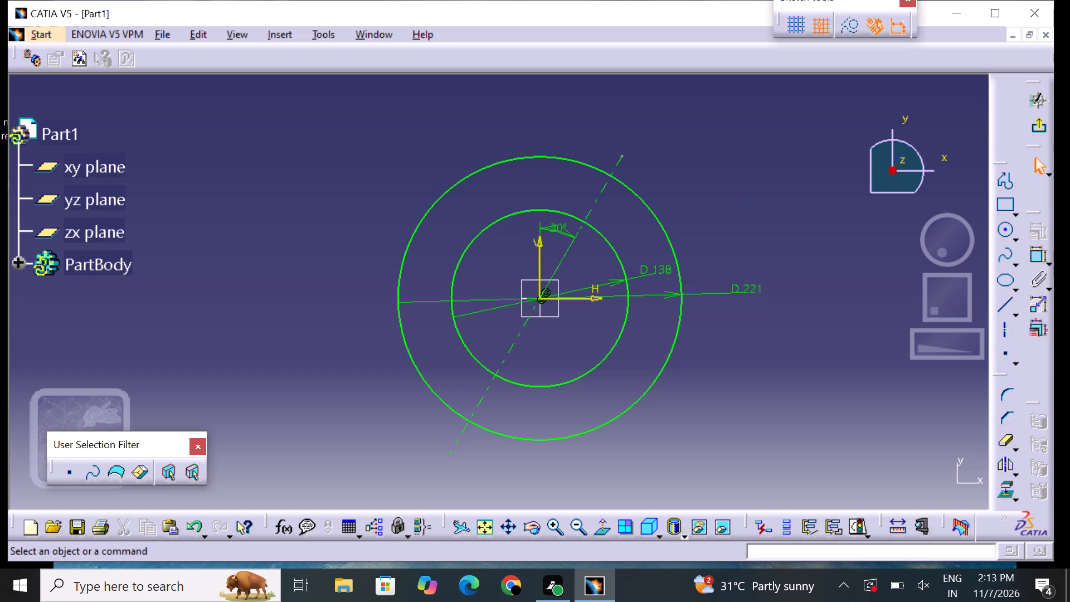
Mirror the slanted axis line about the V axis.
{"action": "middle_click_drag", "start_coordinate": [805, 181], "coordinate": [738, 162]}
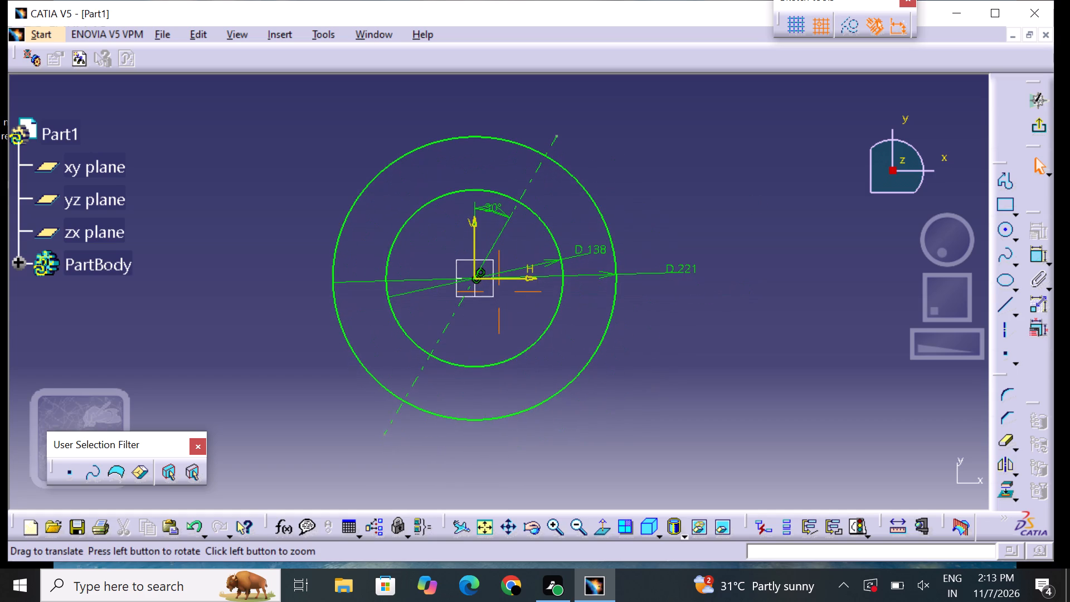
{"action": "middle_click_drag", "start_coordinate": [738, 162], "coordinate": [746, 160]}
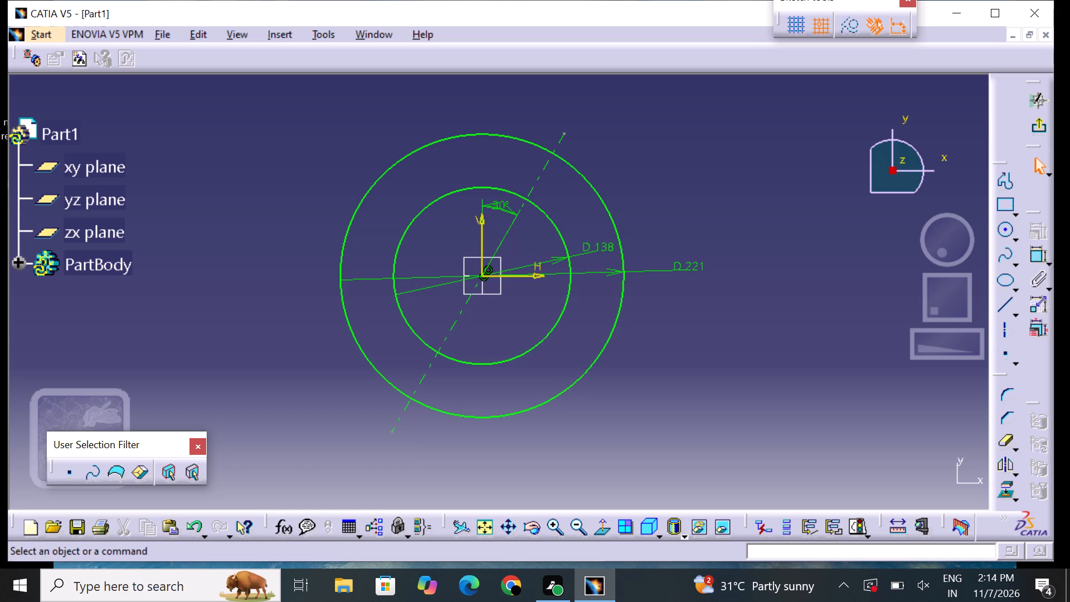
{"action": "left_click", "coordinate": [541, 173]}
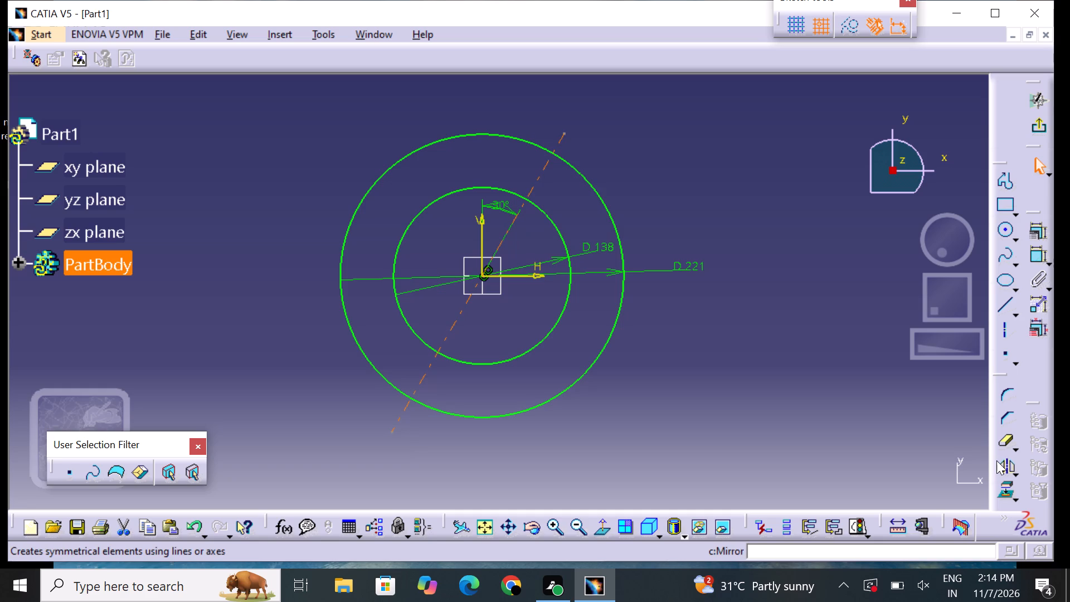
{"action": "left_click", "coordinate": [1007, 465]}
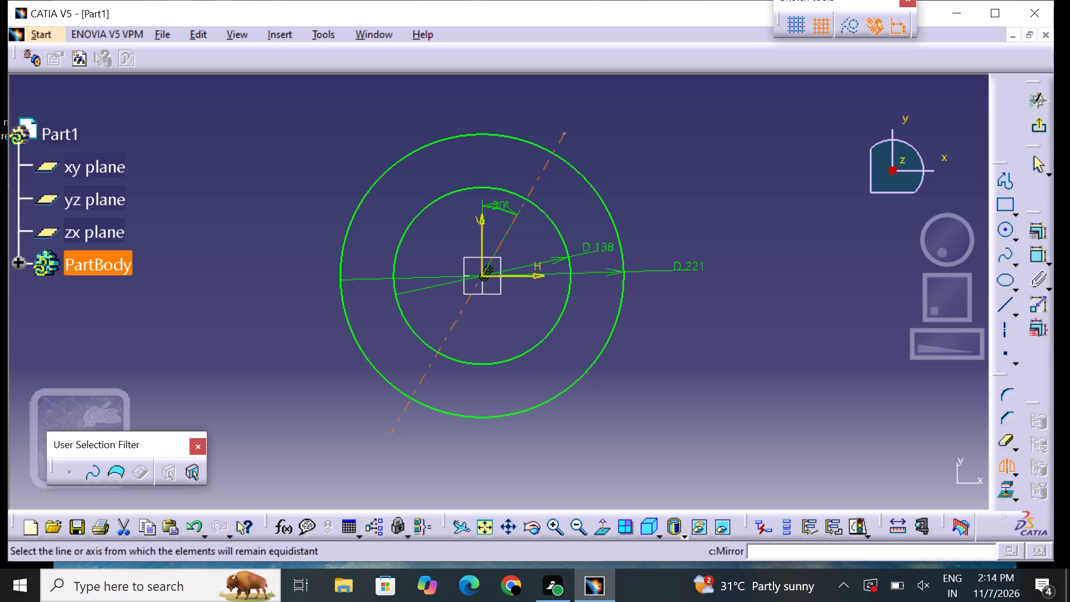
{"action": "left_click", "coordinate": [480, 241]}
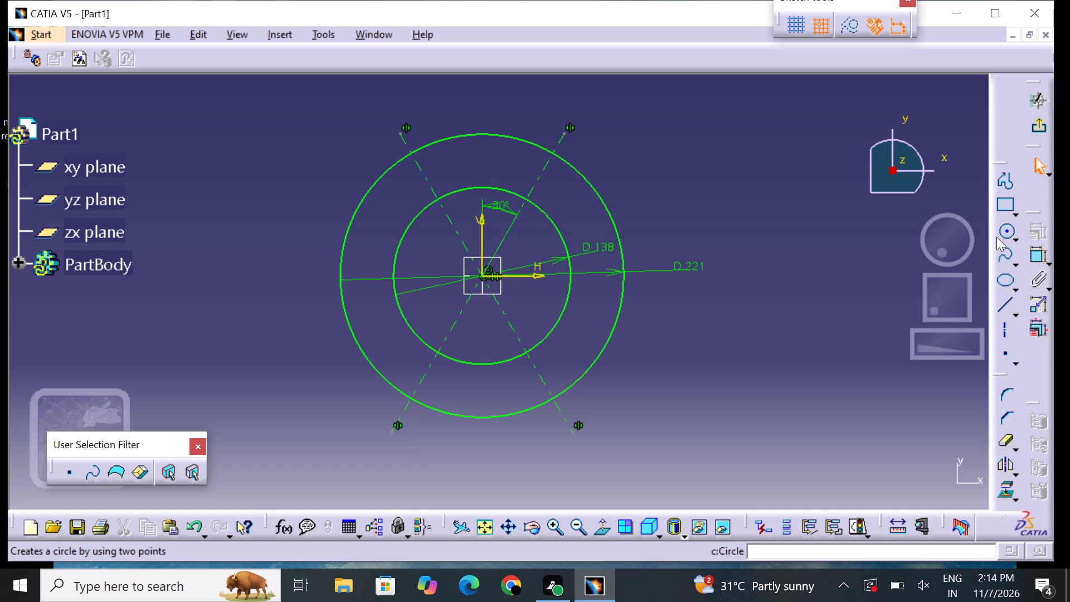
Draw a cylindrical elongated hole centred on the origin, between the slanted axes' upper intersections with the 221 mm circle, radius about 20.5 mm.
{"action": "left_click", "coordinate": [1014, 234]}
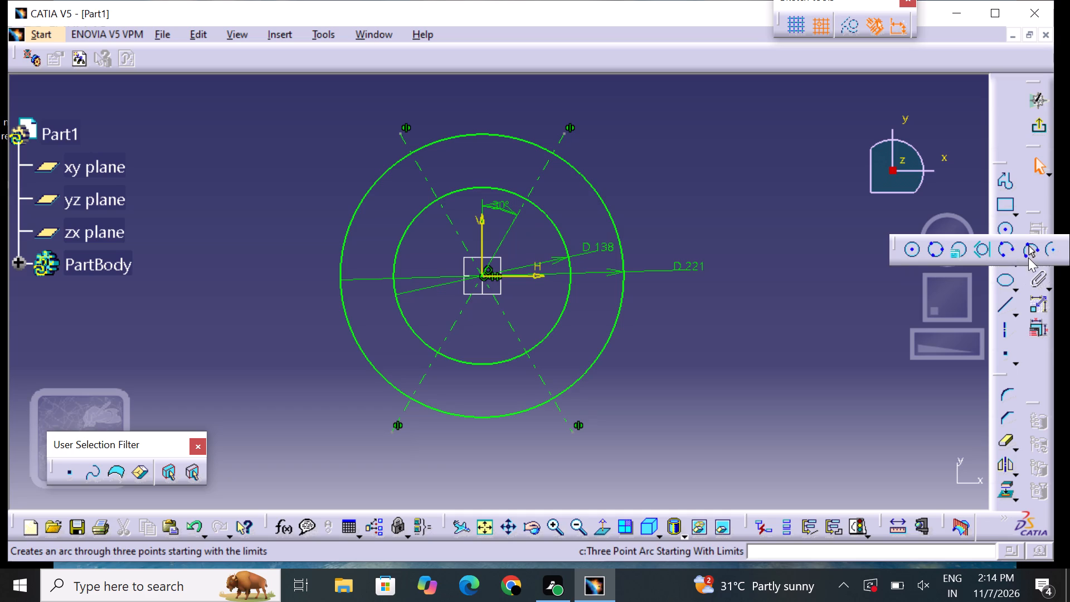
{"action": "left_click", "coordinate": [775, 230]}
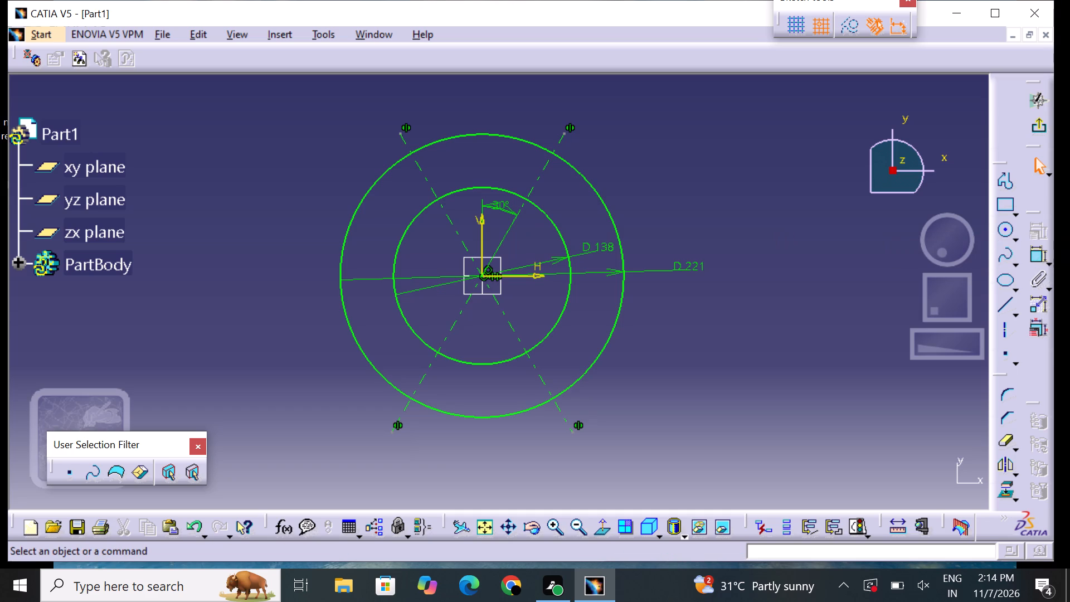
{"action": "left_click", "coordinate": [1013, 206]}
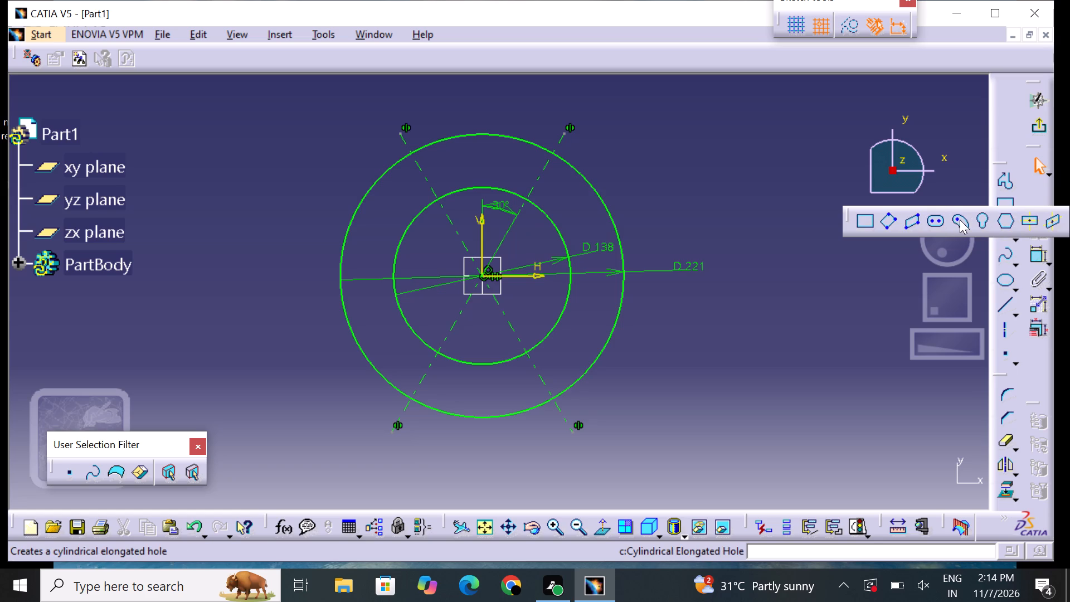
{"action": "left_click", "coordinate": [960, 220]}
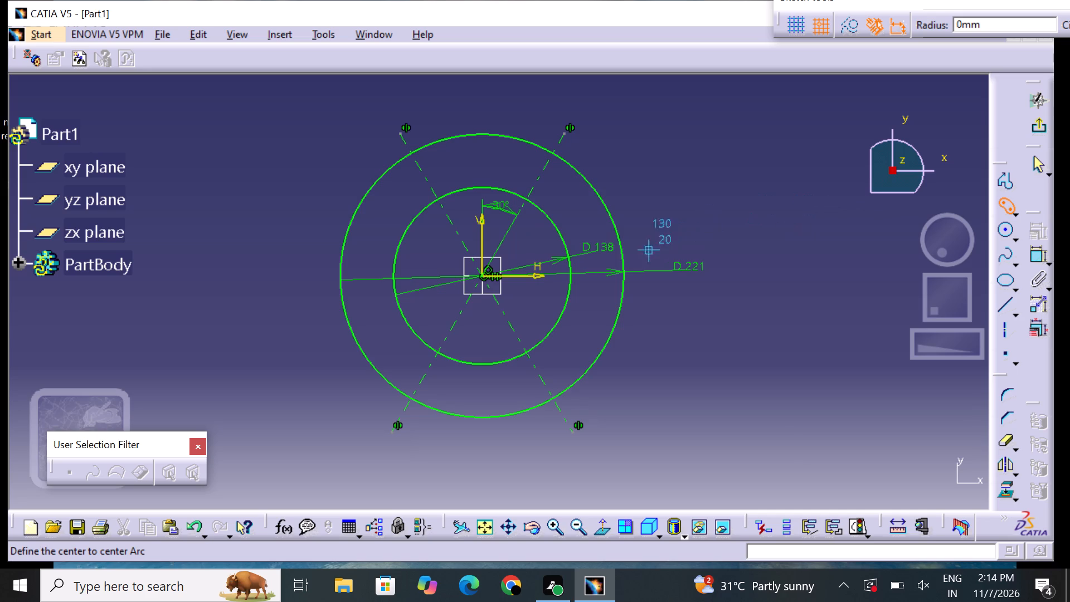
{"action": "left_click", "coordinate": [478, 274]}
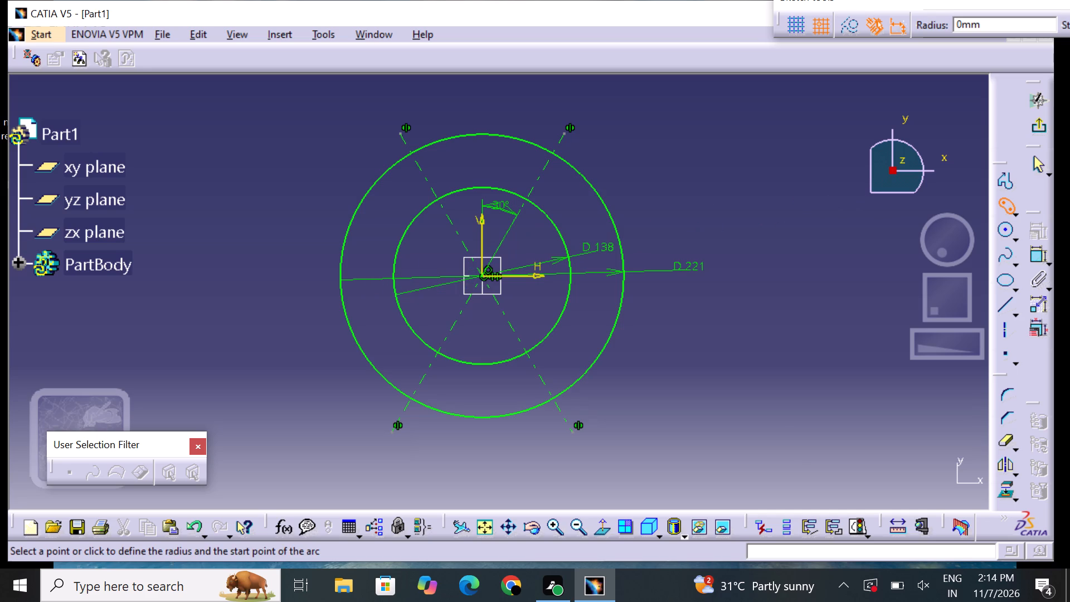
{"action": "left_click", "coordinate": [553, 154]}
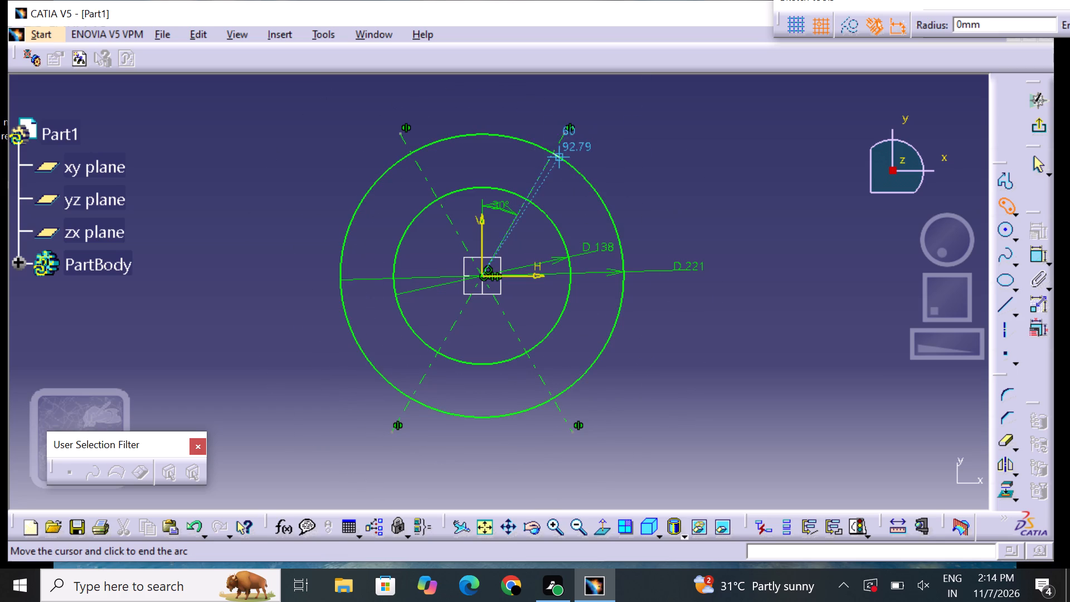
{"action": "left_click", "coordinate": [412, 156]}
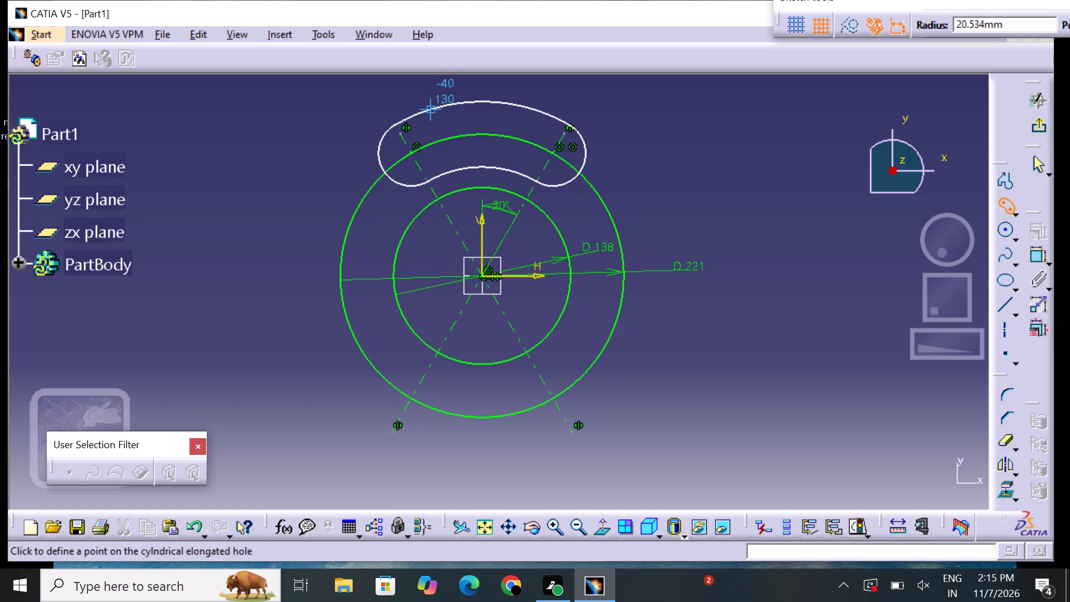
{"action": "left_click", "coordinate": [432, 115]}
{"action": "left_click", "coordinate": [453, 84]}
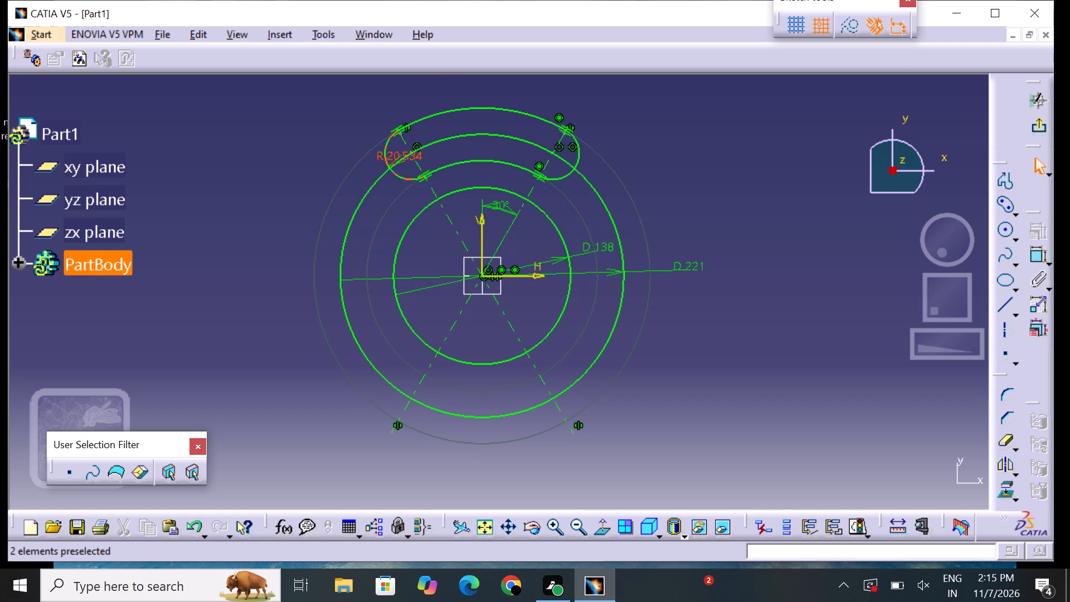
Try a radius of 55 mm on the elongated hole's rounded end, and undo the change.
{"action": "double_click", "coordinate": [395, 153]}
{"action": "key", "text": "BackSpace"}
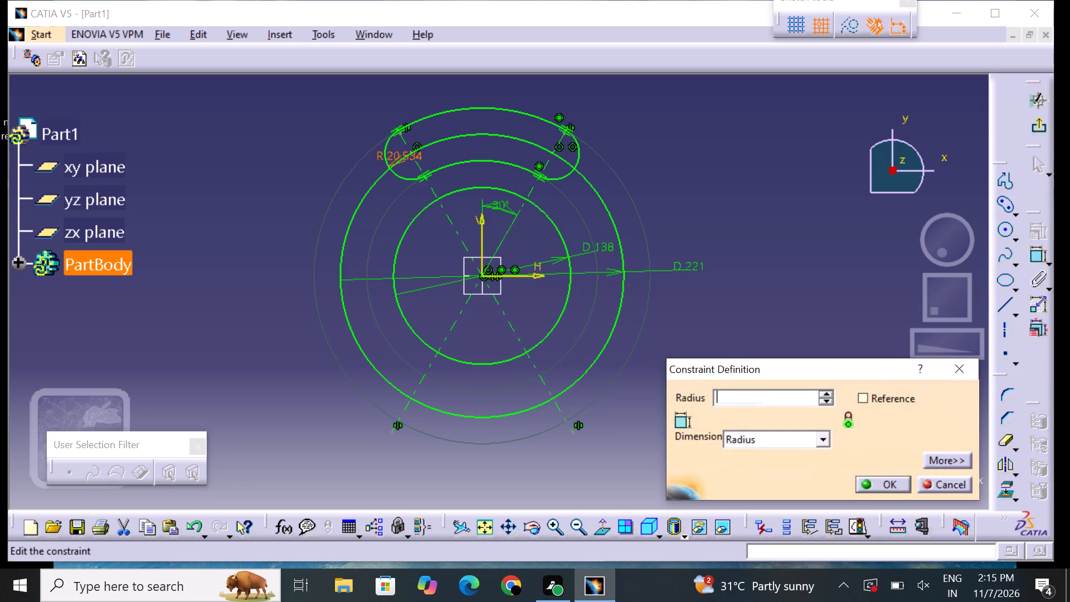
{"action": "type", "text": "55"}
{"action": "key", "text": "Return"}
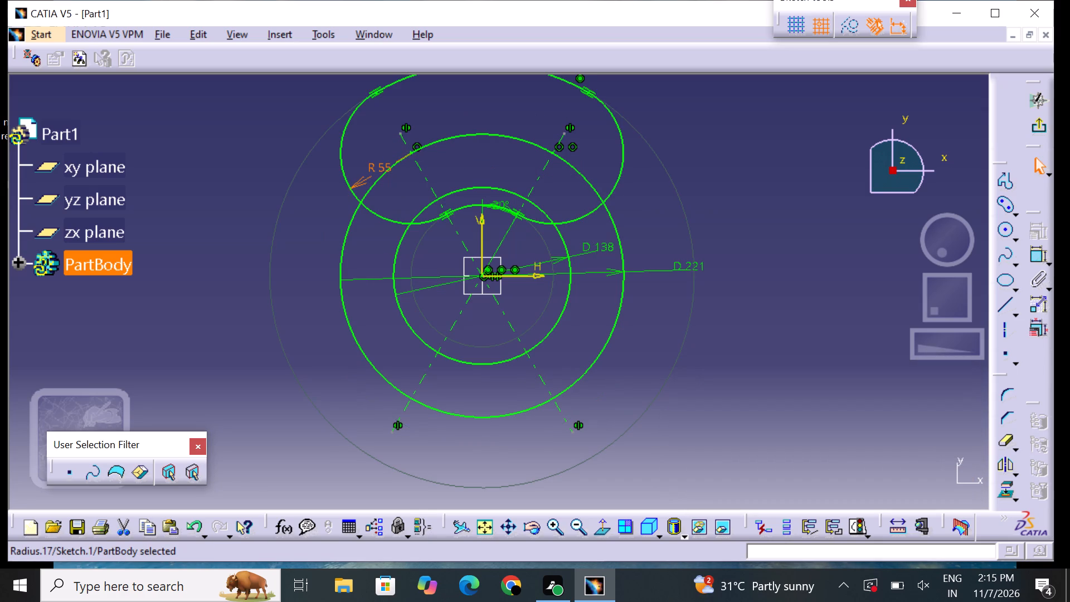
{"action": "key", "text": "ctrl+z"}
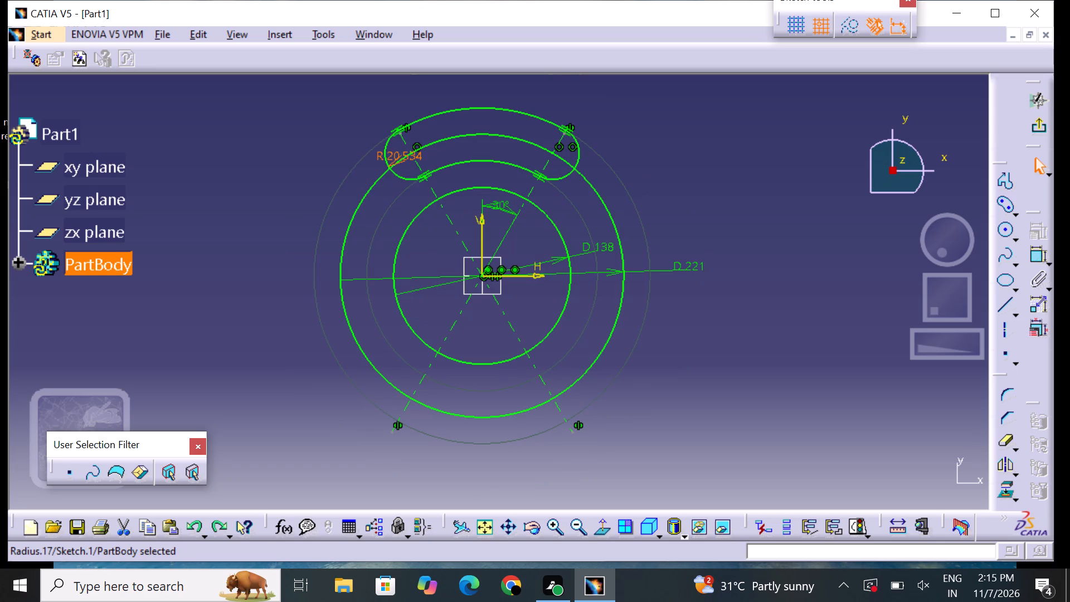
Delete the radius dimension on the elongated hole's rounded end.
{"action": "left_click_drag", "start_coordinate": [387, 154], "coordinate": [395, 158]}
{"action": "key", "text": "Delete"}
{"action": "key", "text": "Delete"}
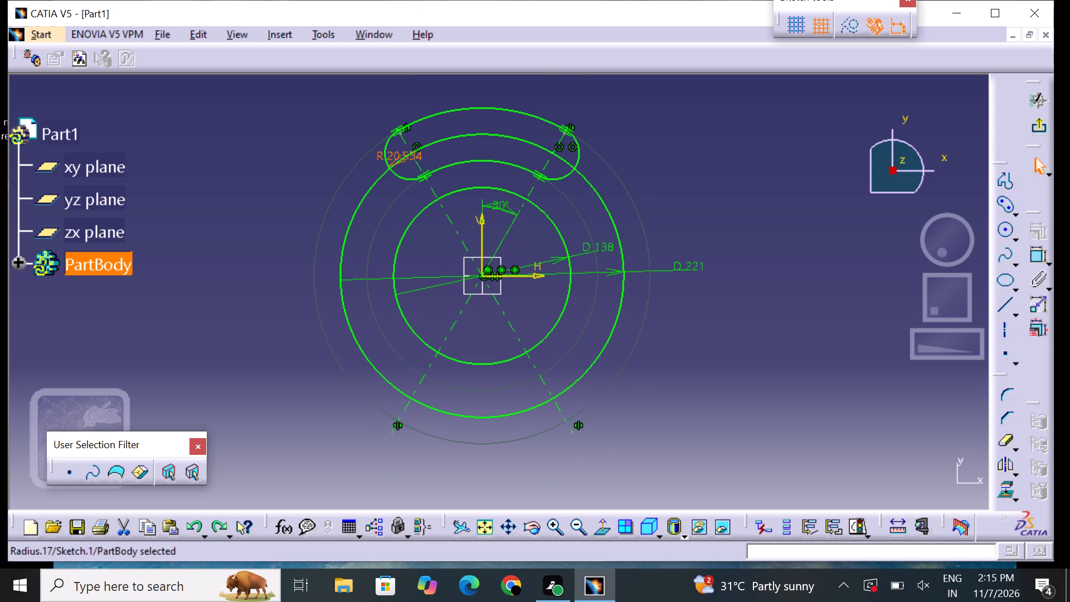
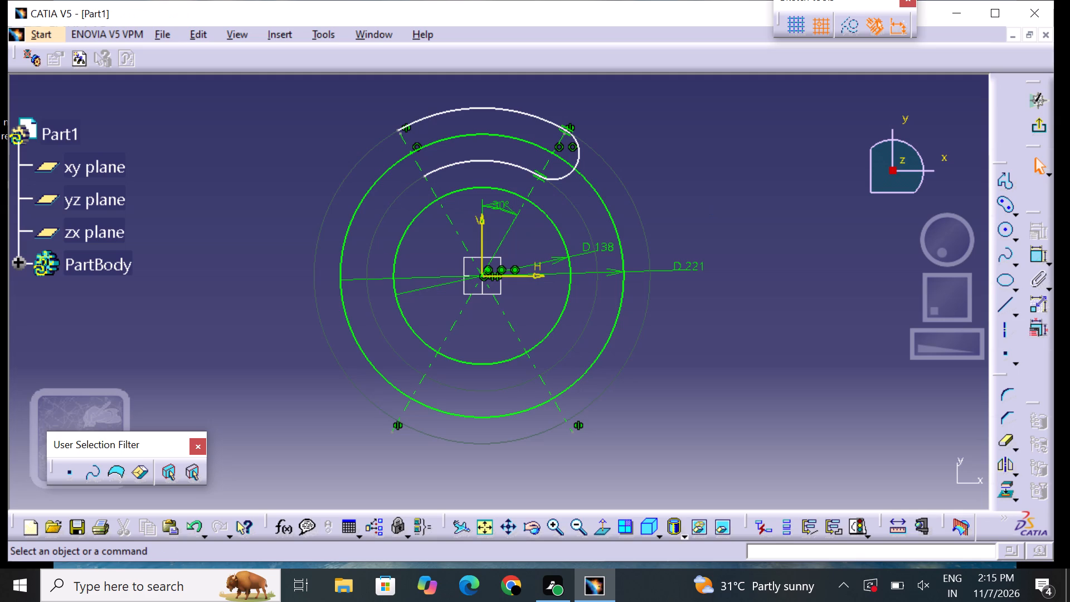
Undo the last deletion on the elongated hole's rounded end.
{"action": "key", "text": "ctrl+z"}
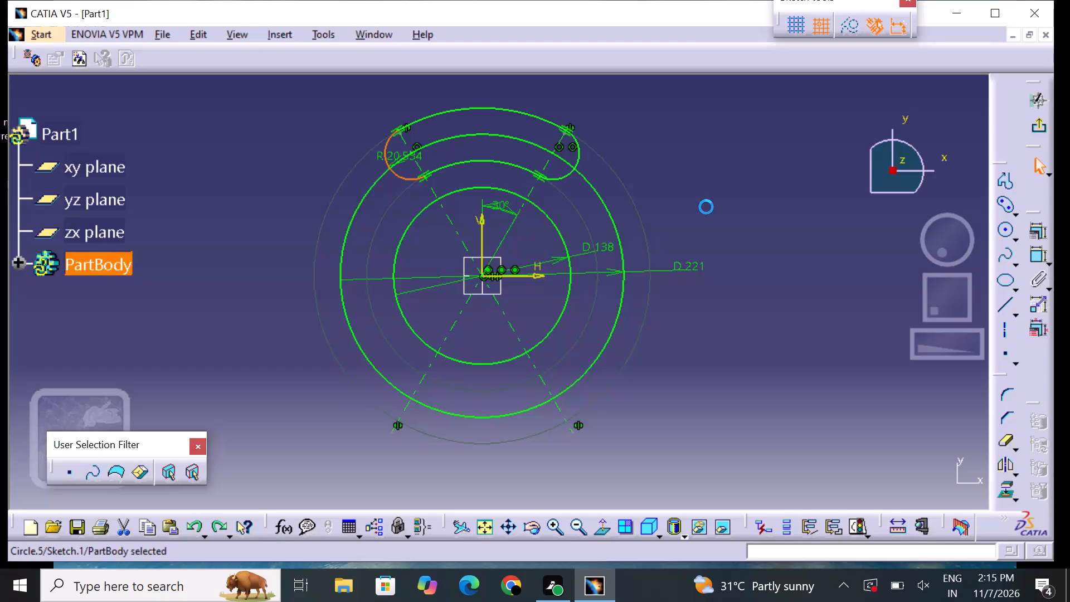
{"action": "left_click_drag", "start_coordinate": [718, 227], "coordinate": [724, 241]}
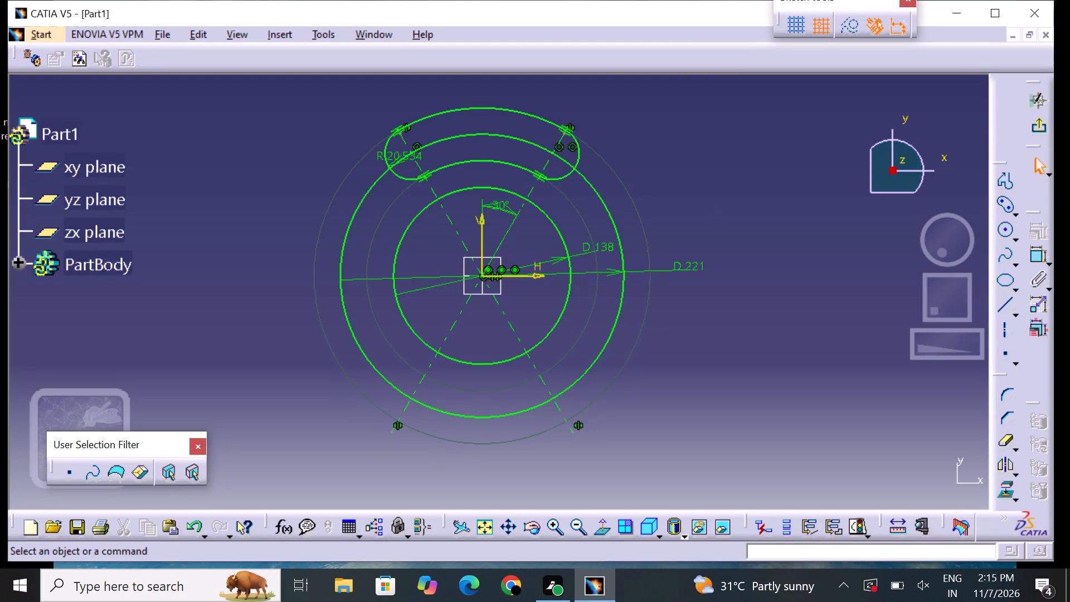
Set the radius of the elongated hole's rounded end to 55 mm.
{"action": "double_click", "coordinate": [391, 152]}
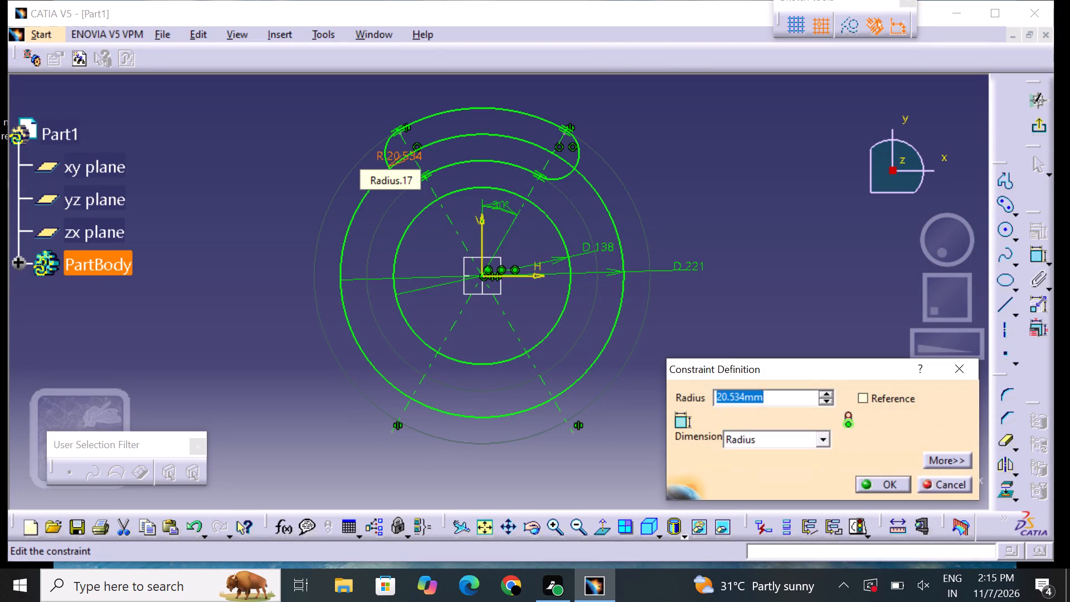
{"action": "key", "text": "BackSpace"}
{"action": "type", "text": "55"}
{"action": "key", "text": "Return"}
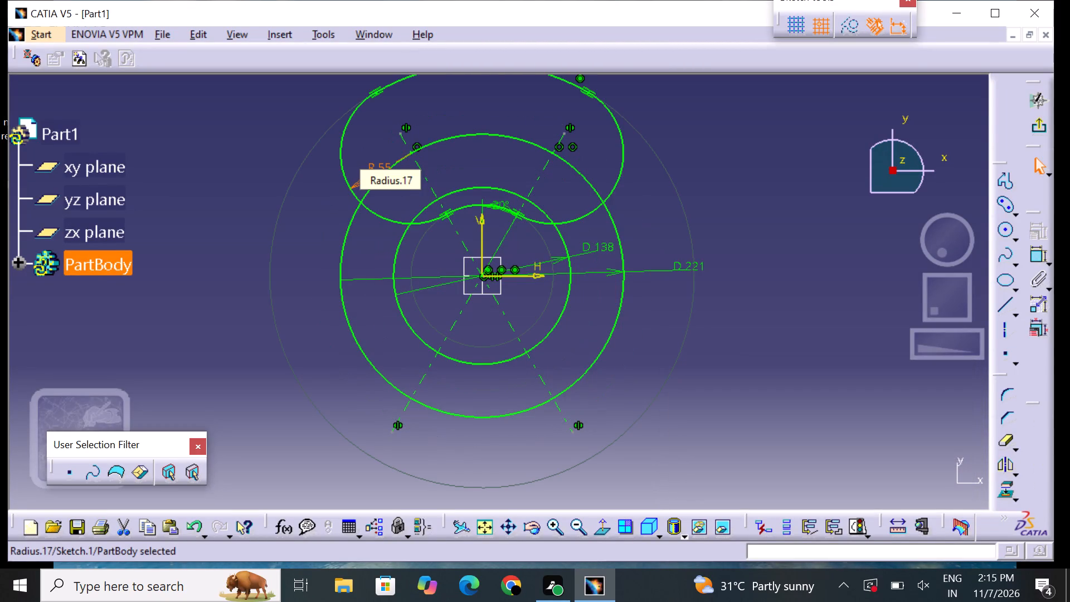
Examine the whole elongated hole profile against the two concentric circles and the slanted axes.
{"action": "middle_click_drag", "start_coordinate": [742, 213], "coordinate": [758, 346]}
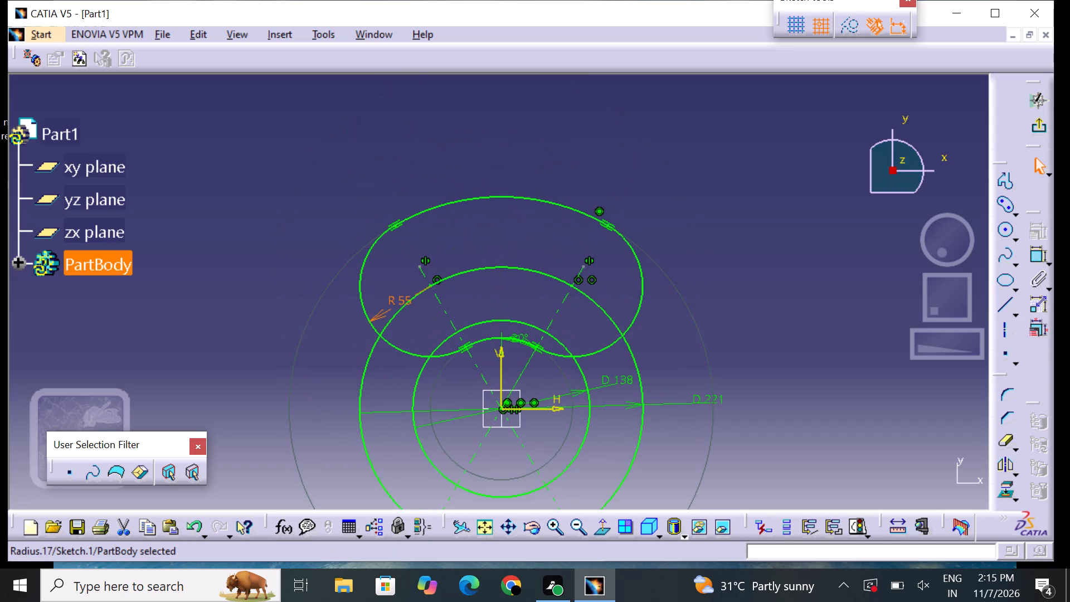
{"action": "triple_click", "coordinate": [578, 528]}
{"action": "double_click", "coordinate": [578, 528]}
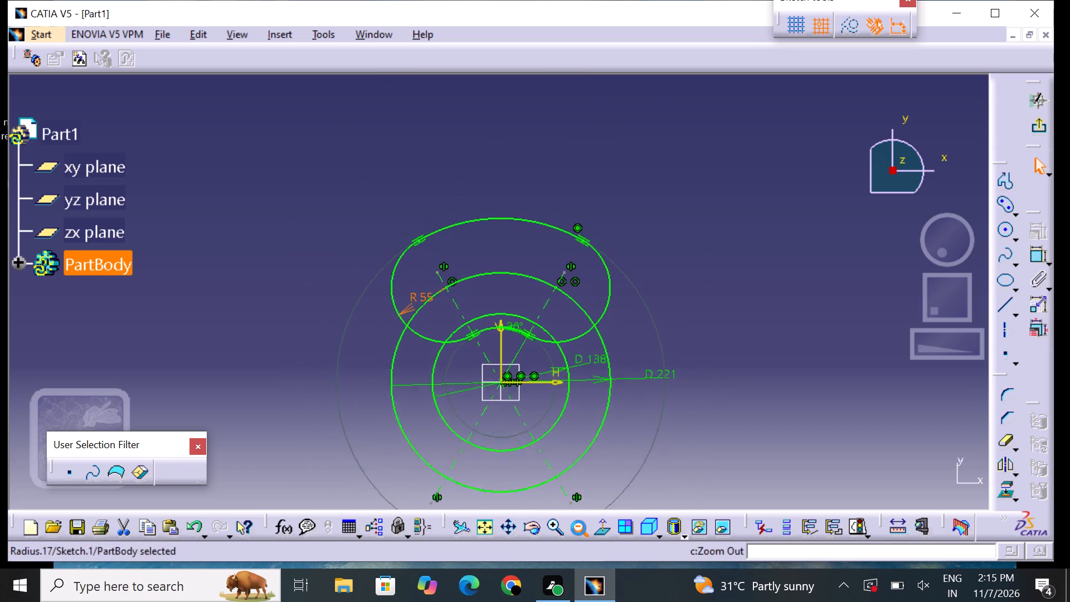
{"action": "left_click", "coordinate": [578, 528]}
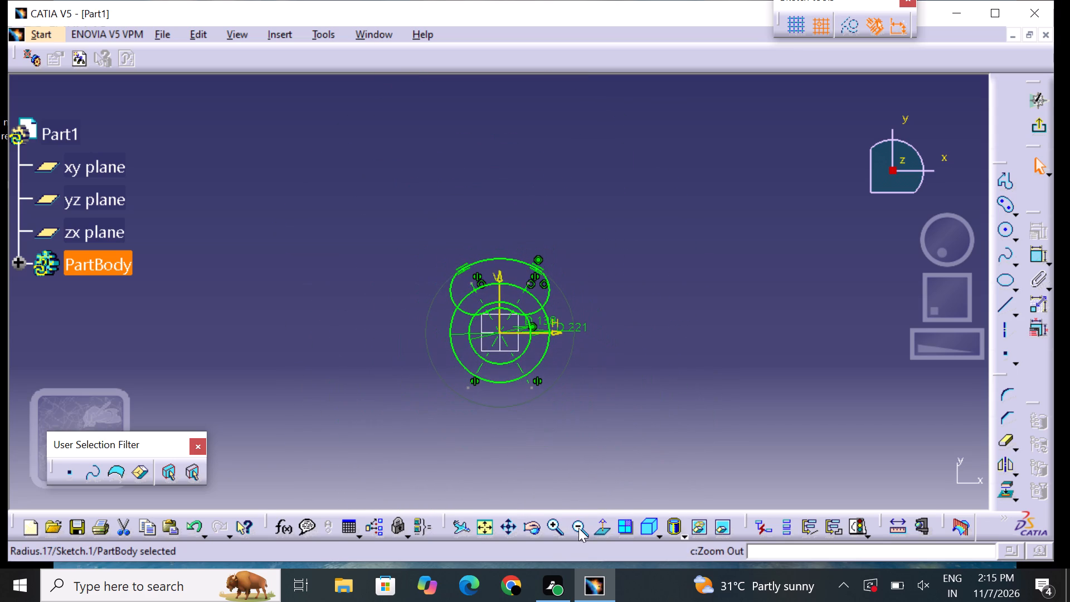
{"action": "double_click", "coordinate": [561, 527]}
{"action": "left_click", "coordinate": [561, 527]}
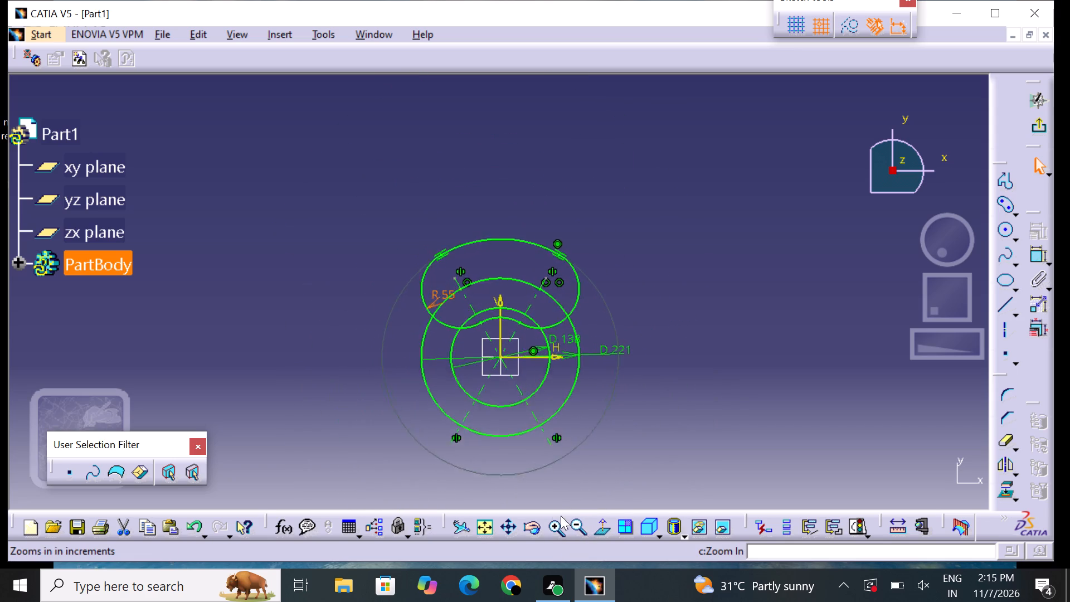
{"action": "middle_click_drag", "start_coordinate": [611, 459], "coordinate": [629, 408]}
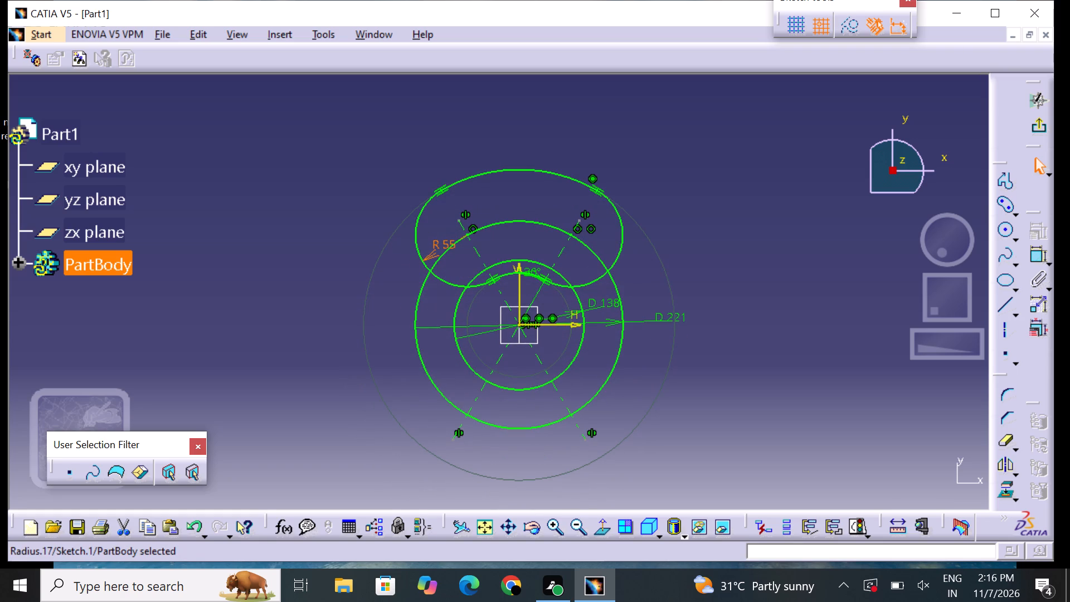
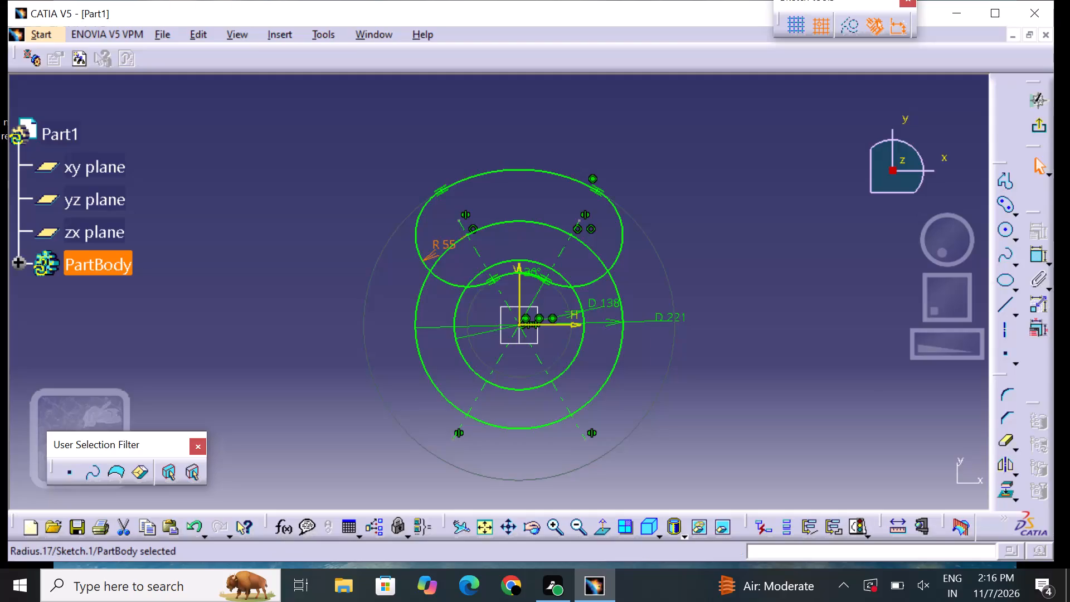
Switch the outer concentric circle's dimension from diameter to radius and set it to 221 mm.
{"action": "left_click", "coordinate": [674, 318]}
{"action": "left_click", "coordinate": [674, 317]}
{"action": "key", "text": "BackSpace"}
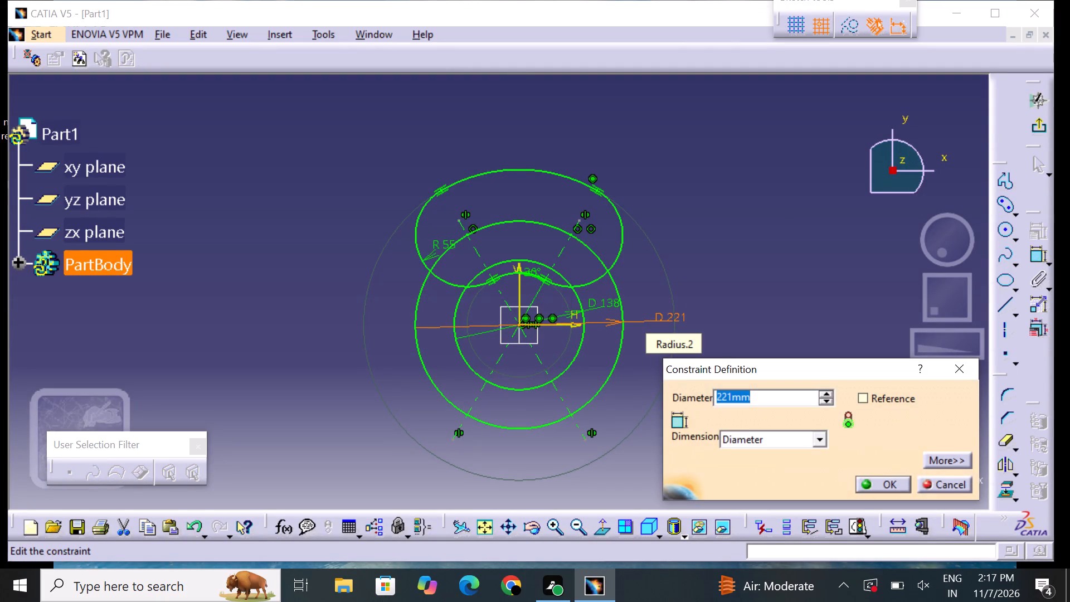
{"action": "left_click", "coordinate": [751, 435]}
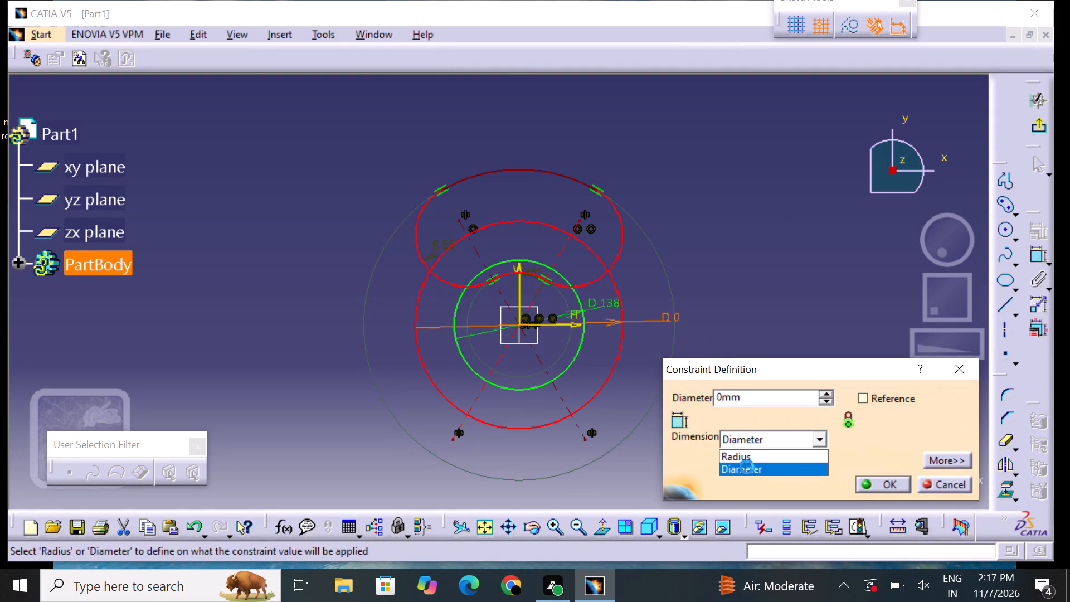
{"action": "left_click", "coordinate": [750, 456]}
{"action": "left_click", "coordinate": [745, 394]}
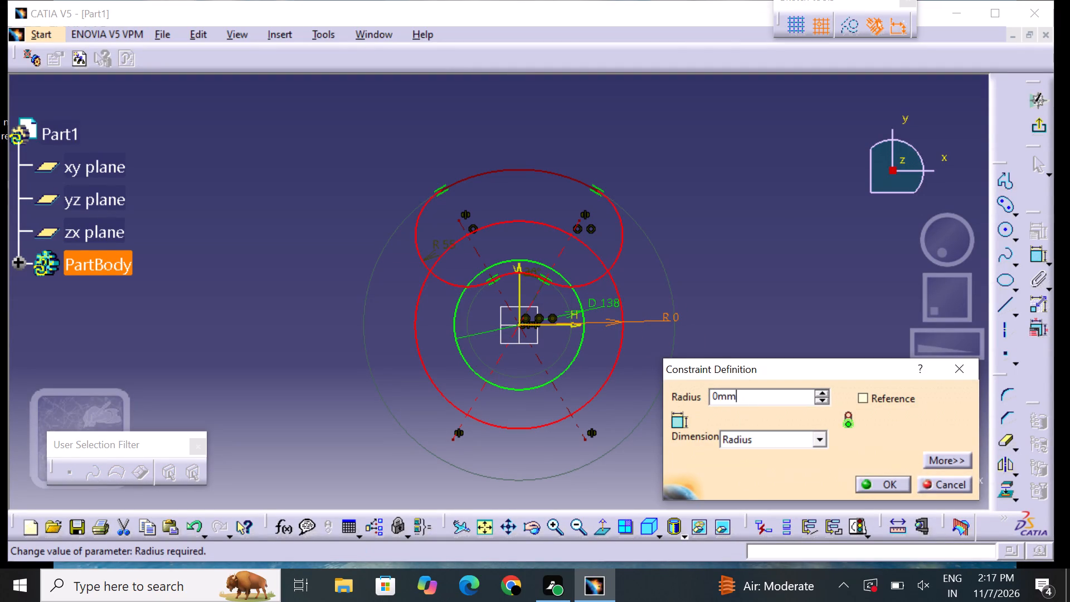
{"action": "key", "text": "BackSpace"}
{"action": "key", "text": "BackSpace"}
{"action": "key", "text": "BackSpace"}
{"action": "key", "text": "BackSpace"}
{"action": "key", "text": "BackSpace"}
{"action": "key", "text": "BackSpace"}
{"action": "key", "text": "BackSpace"}
{"action": "key", "text": "BackSpace"}
{"action": "type", "text": "221"}
{"action": "key", "text": "Return"}
{"action": "left_click", "coordinate": [762, 380]}
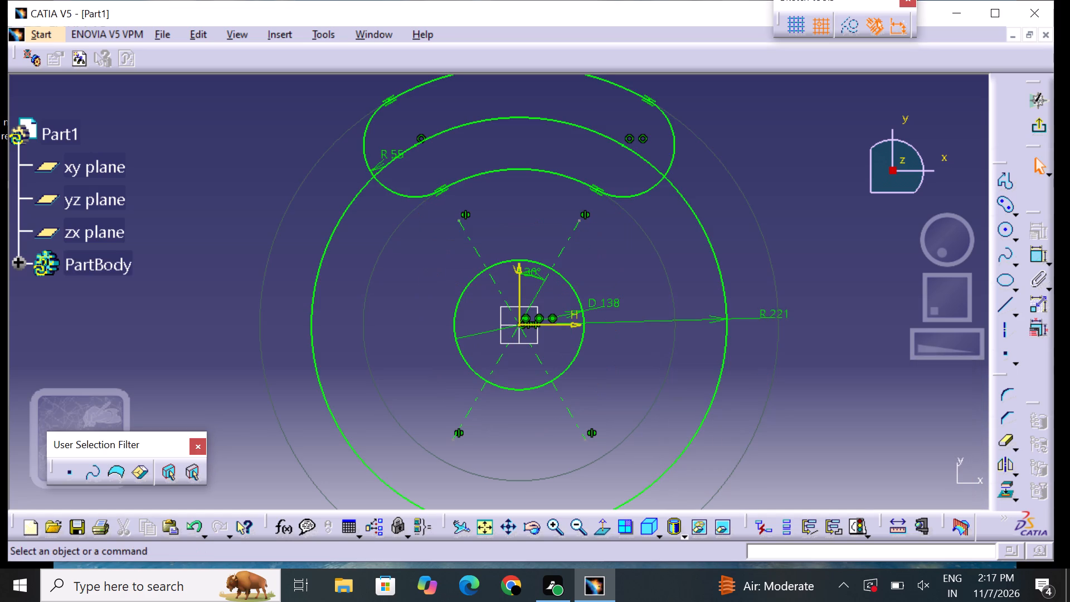
Switch the inner concentric circle's dimension from diameter to radius and set it to 128 mm.
{"action": "double_click", "coordinate": [607, 307]}
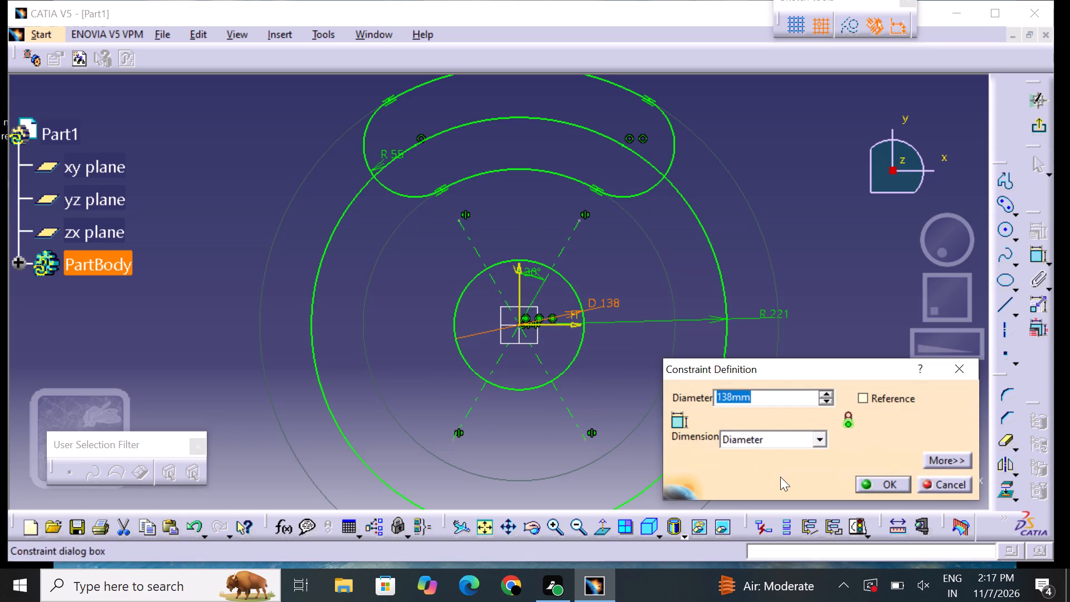
{"action": "left_click_drag", "start_coordinate": [747, 430], "coordinate": [752, 448]}
{"action": "left_click", "coordinate": [753, 453]}
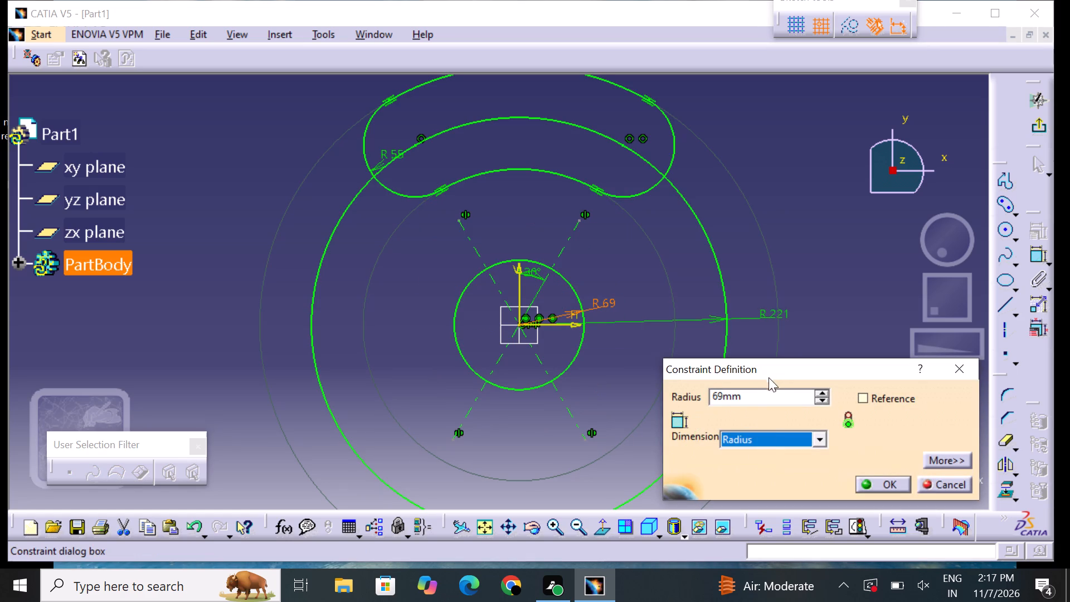
{"action": "left_click", "coordinate": [761, 395]}
{"action": "key", "text": "BackSpace"}
{"action": "key", "text": "BackSpace"}
{"action": "key", "text": "BackSpace"}
{"action": "key", "text": "BackSpace"}
{"action": "key", "text": "BackSpace"}
{"action": "key", "text": "BackSpace"}
{"action": "key", "text": "BackSpace"}
{"action": "key", "text": "BackSpace"}
{"action": "key", "text": "BackSpace"}
{"action": "key", "text": "BackSpace"}
{"action": "key", "text": "BackSpace"}
{"action": "key", "text": "BackSpace"}
{"action": "key", "text": "BackSpace"}
{"action": "key", "text": "BackSpace"}
{"action": "key", "text": "BackSpace"}
{"action": "key", "text": "BackSpace"}
{"action": "key", "text": "BackSpace"}
{"action": "key", "text": "BackSpace"}
{"action": "key", "text": "BackSpace"}
{"action": "key", "text": "BackSpace"}
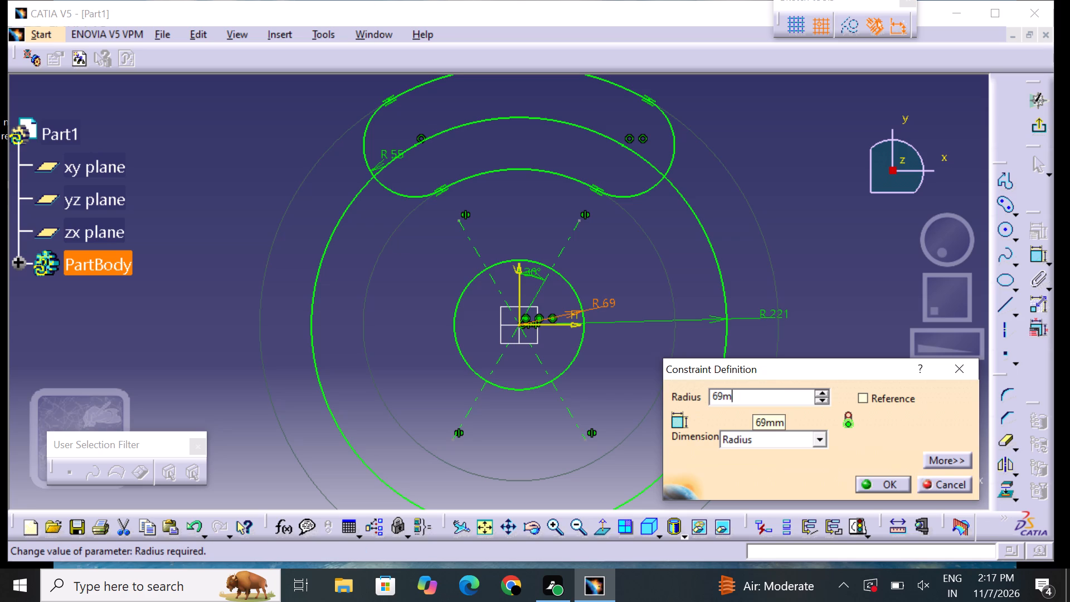
{"action": "type", "text": "12"}
{"action": "key", "text": "8"}
{"action": "key", "text": "Return"}
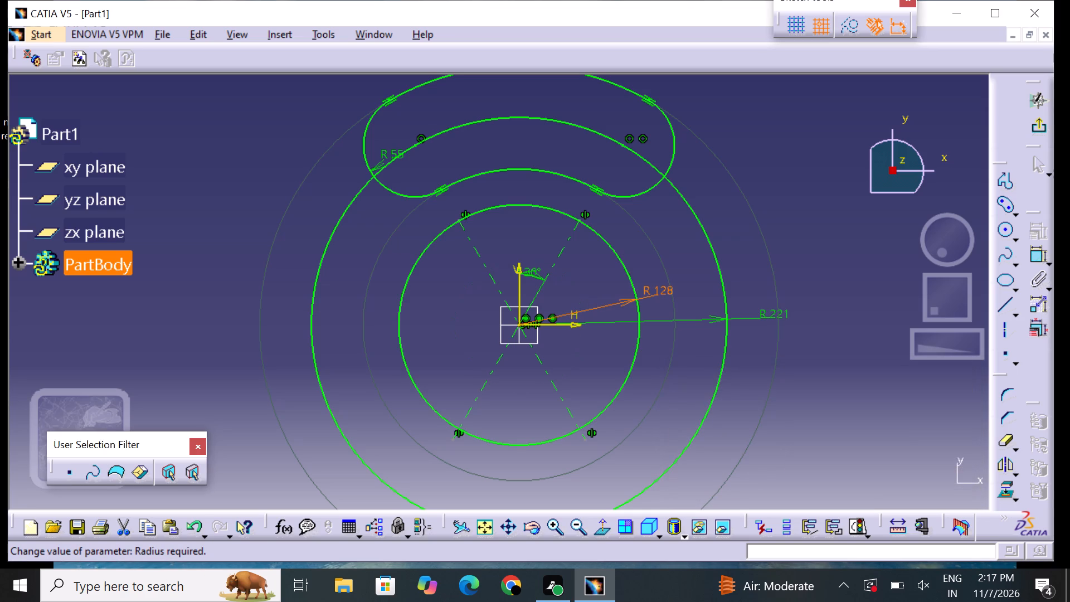
{"action": "left_click", "coordinate": [777, 247]}
Sketch a small circle of about 18 mm radius between the two concentric circles, below the elongated hole's right end.
{"action": "left_click", "coordinate": [580, 527]}
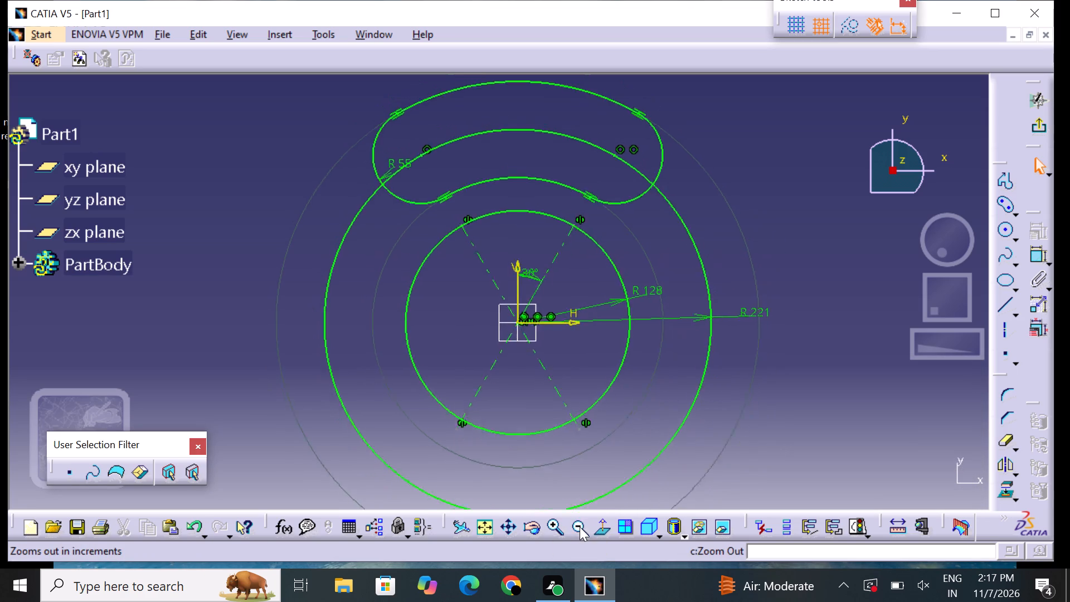
{"action": "left_click", "coordinate": [580, 527]}
{"action": "middle_click_drag", "start_coordinate": [572, 388], "coordinate": [592, 417]}
{"action": "scroll", "coordinate": [596, 426], "scroll_direction": "up", "scroll_amount": 1}
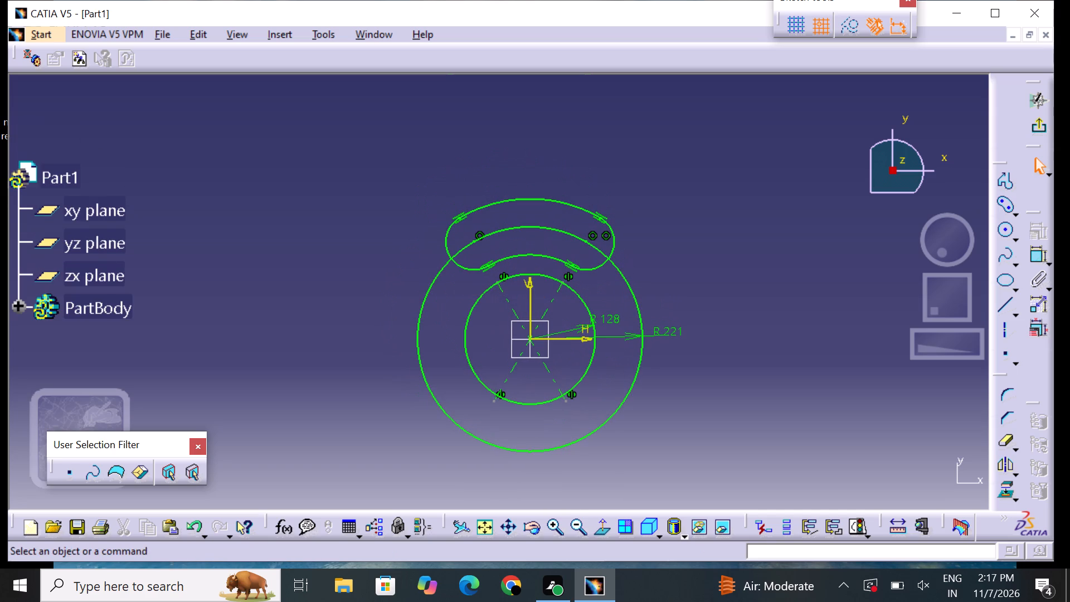
{"action": "left_click", "coordinate": [552, 523]}
{"action": "middle_click_drag", "start_coordinate": [532, 438], "coordinate": [528, 404]}
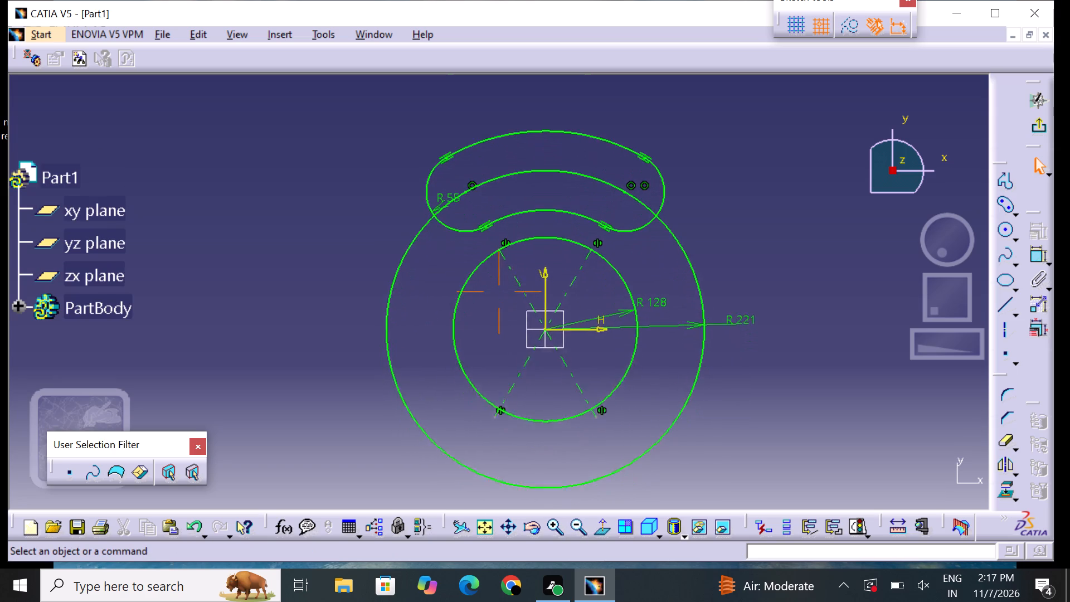
{"action": "middle_click_drag", "start_coordinate": [528, 404], "coordinate": [522, 396]}
{"action": "scroll", "coordinate": [522, 396], "scroll_direction": "up", "scroll_amount": 1}
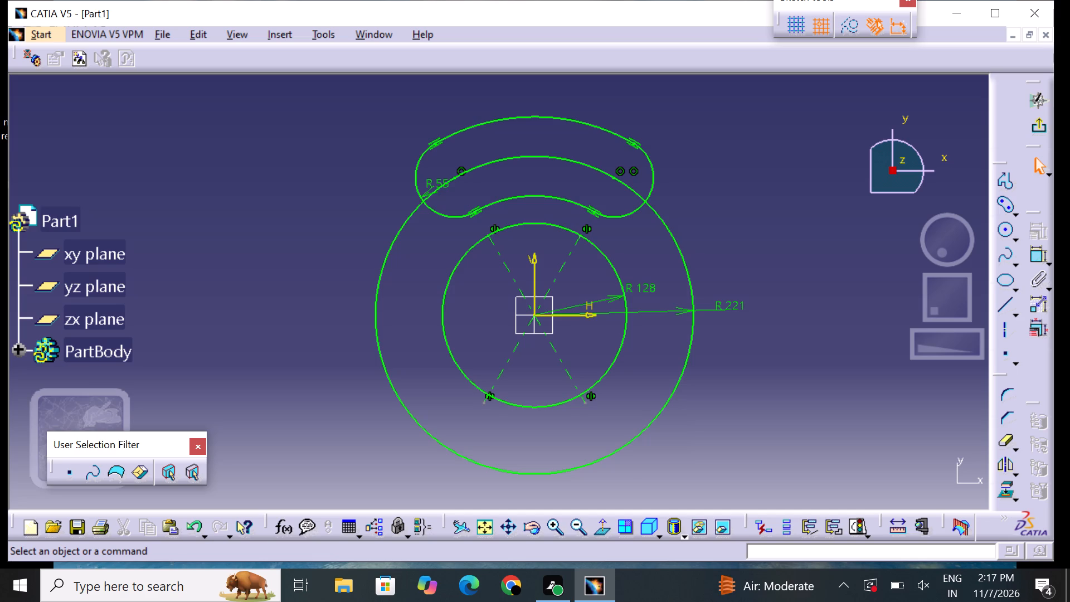
{"action": "left_click", "coordinate": [999, 236]}
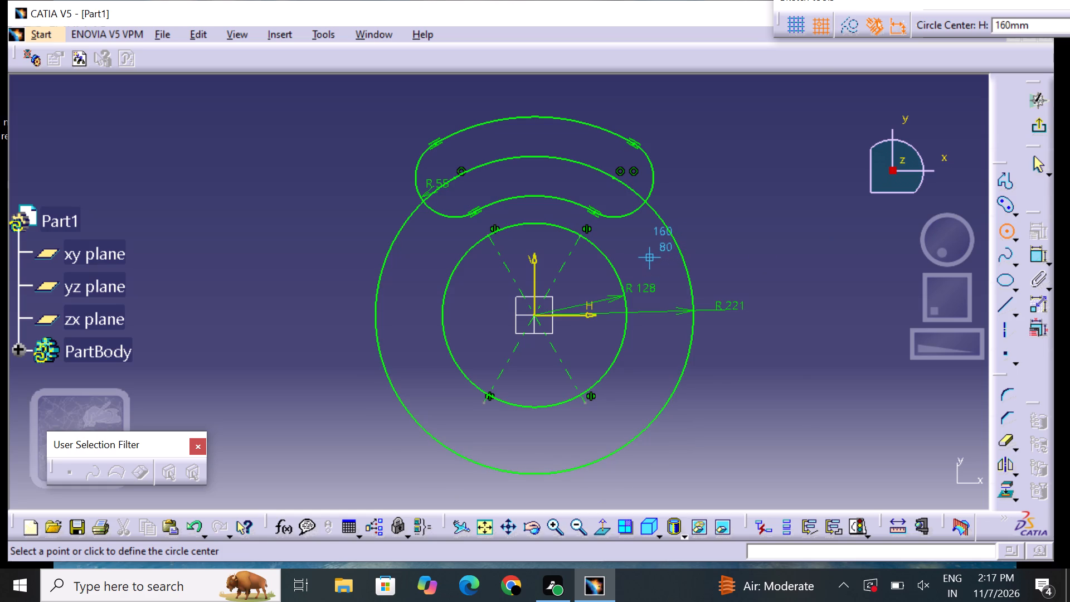
{"action": "left_click", "coordinate": [651, 253]}
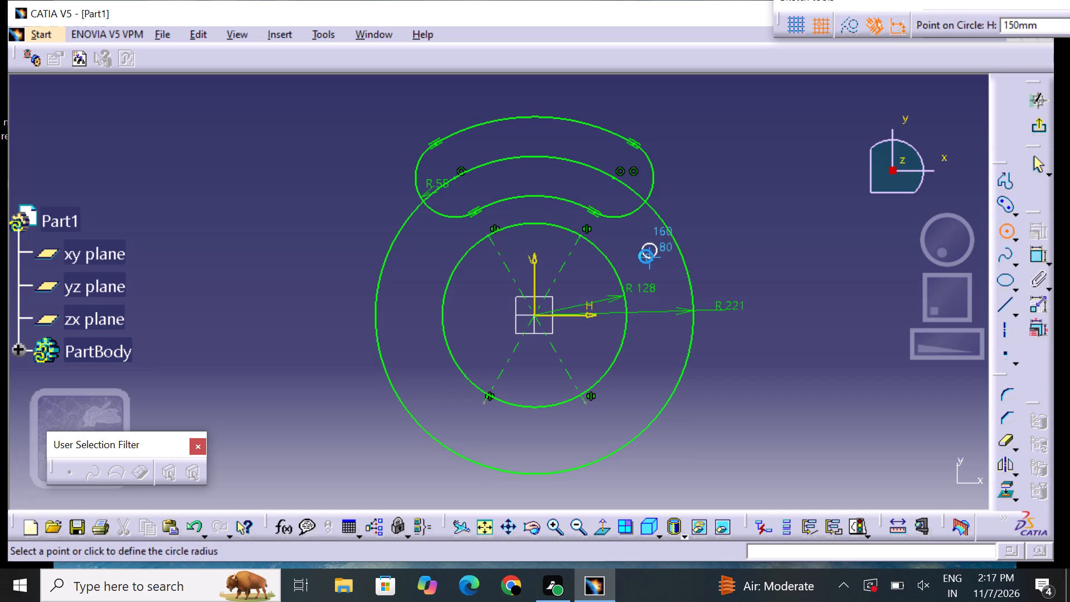
{"action": "left_click", "coordinate": [646, 256]}
{"action": "left_click", "coordinate": [743, 244]}
Add a radius dimension to the small circle and set it to 28 mm.
{"action": "middle_click", "coordinate": [742, 246]}
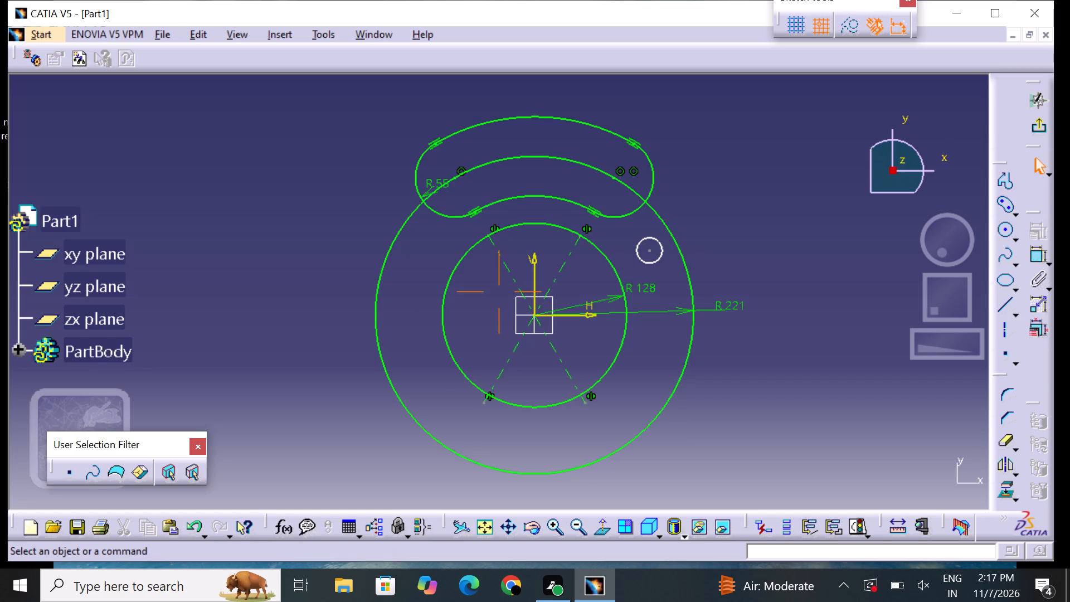
{"action": "middle_click_drag", "start_coordinate": [742, 247], "coordinate": [770, 240]}
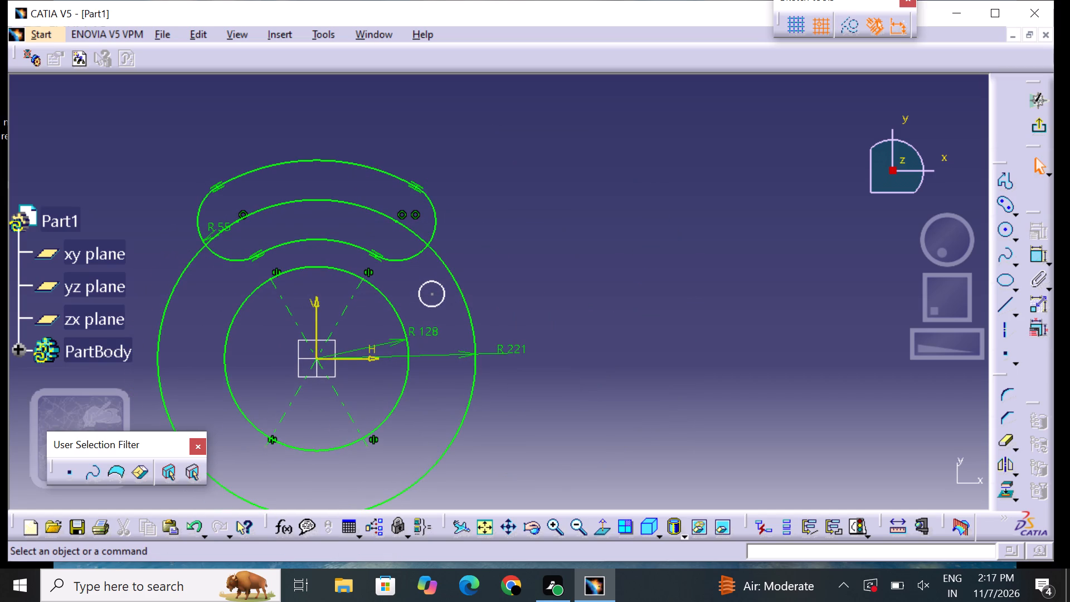
{"action": "middle_click_drag", "start_coordinate": [580, 280], "coordinate": [711, 220]}
{"action": "middle_click_drag", "start_coordinate": [627, 277], "coordinate": [653, 262]}
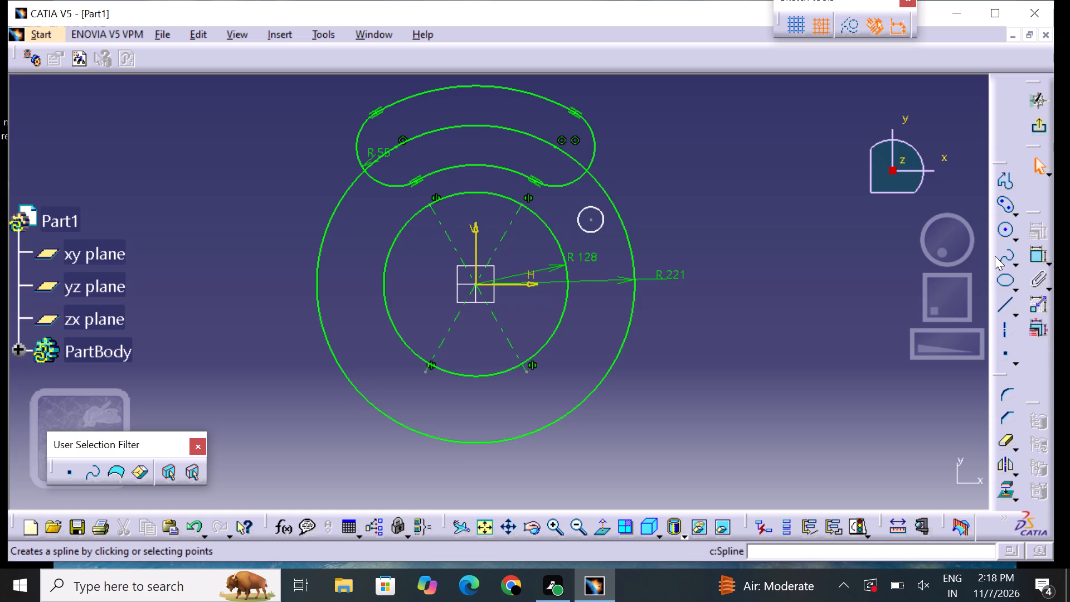
{"action": "left_click", "coordinate": [1038, 261]}
{"action": "left_click", "coordinate": [602, 224]}
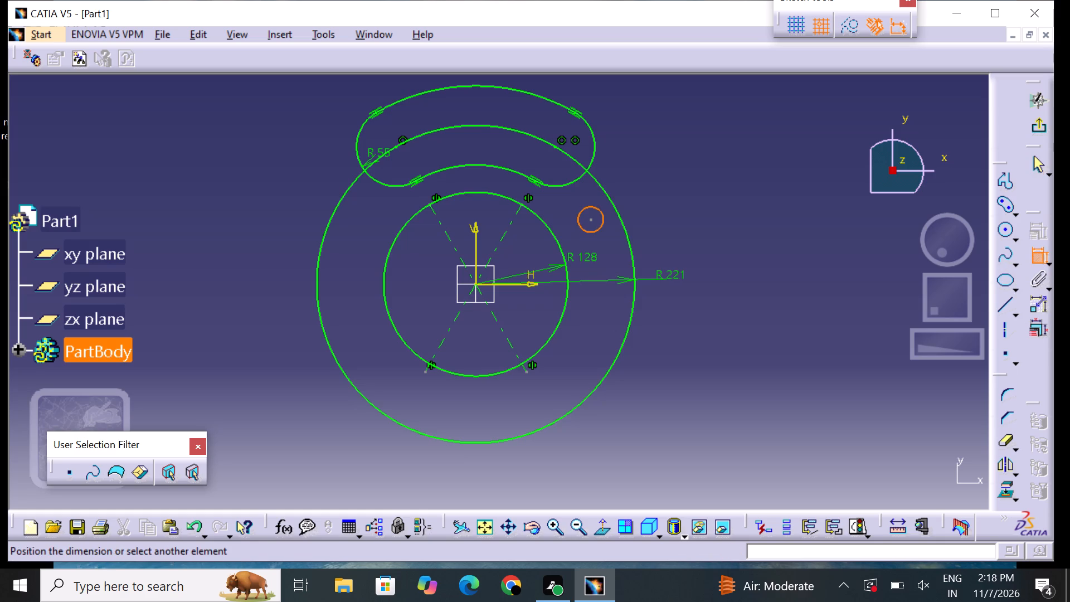
{"action": "left_click", "coordinate": [656, 187]}
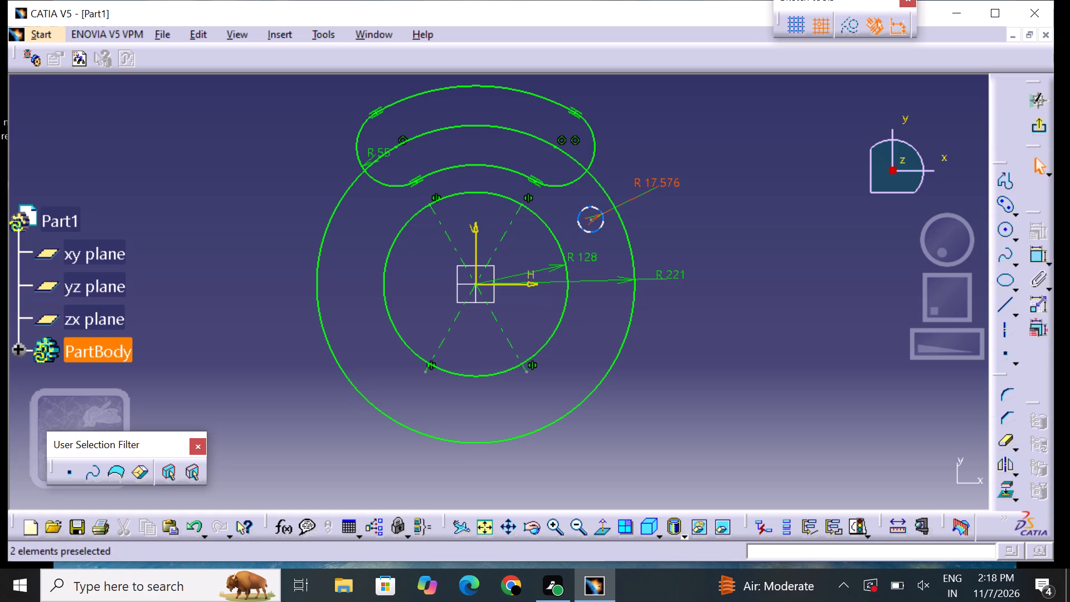
{"action": "double_click", "coordinate": [664, 183]}
{"action": "key", "text": "BackSpace"}
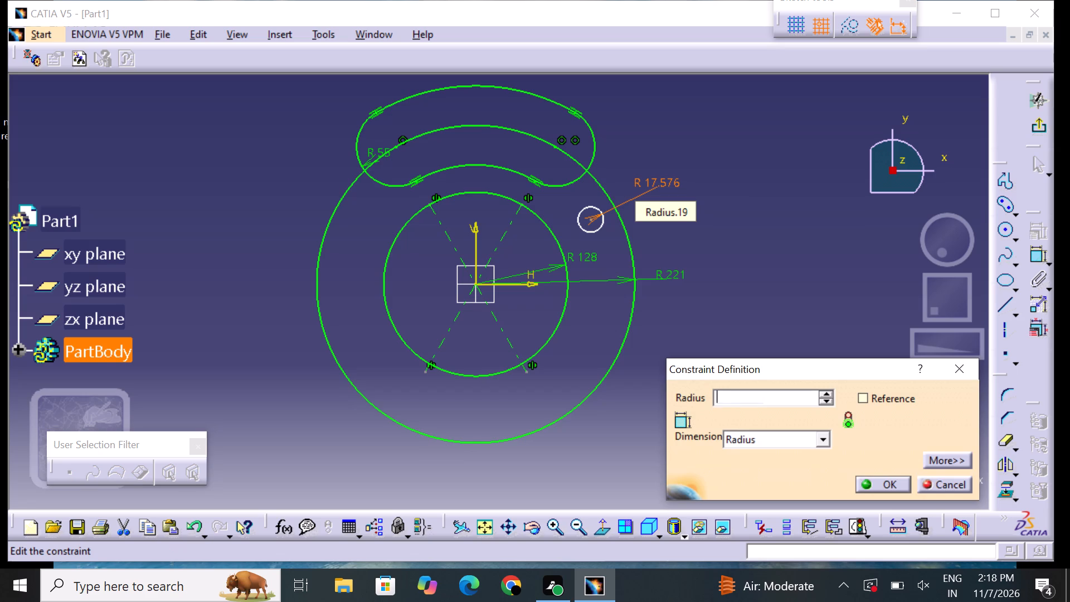
{"action": "type", "text": "28"}
{"action": "key", "text": "Return"}
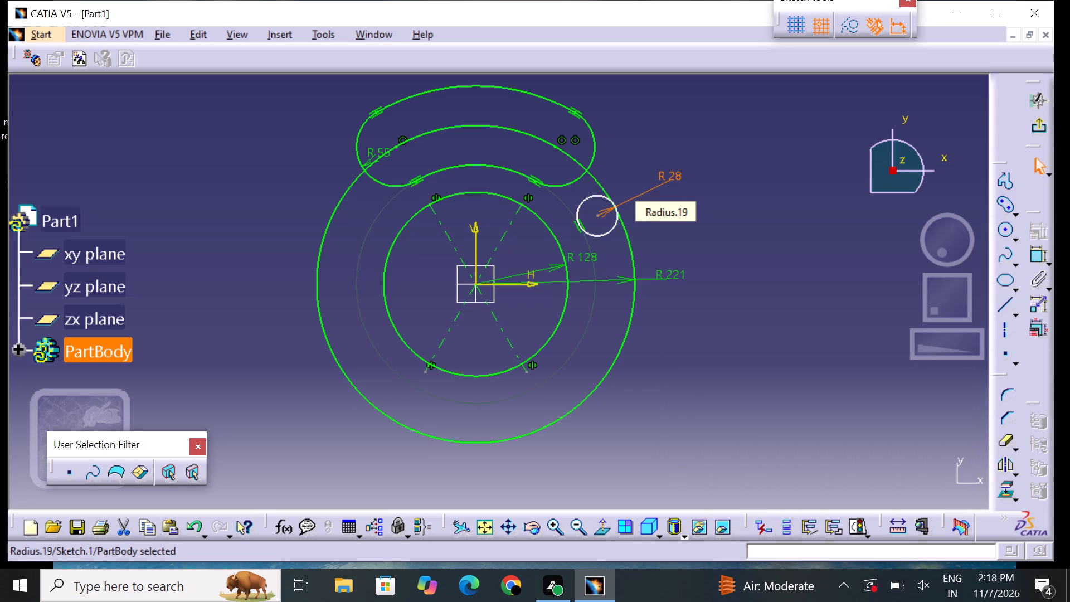
{"action": "left_click", "coordinate": [761, 237]}
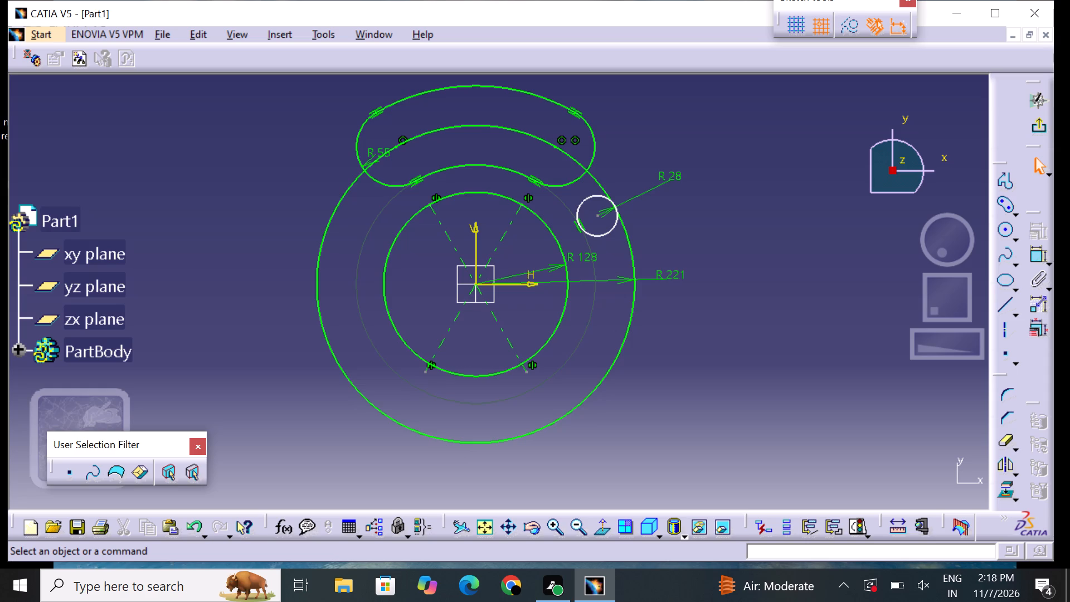
Adjust the freehand position of the 28 mm radius circle between the two concentric circles.
{"action": "left_click_drag", "start_coordinate": [578, 203], "coordinate": [562, 203]}
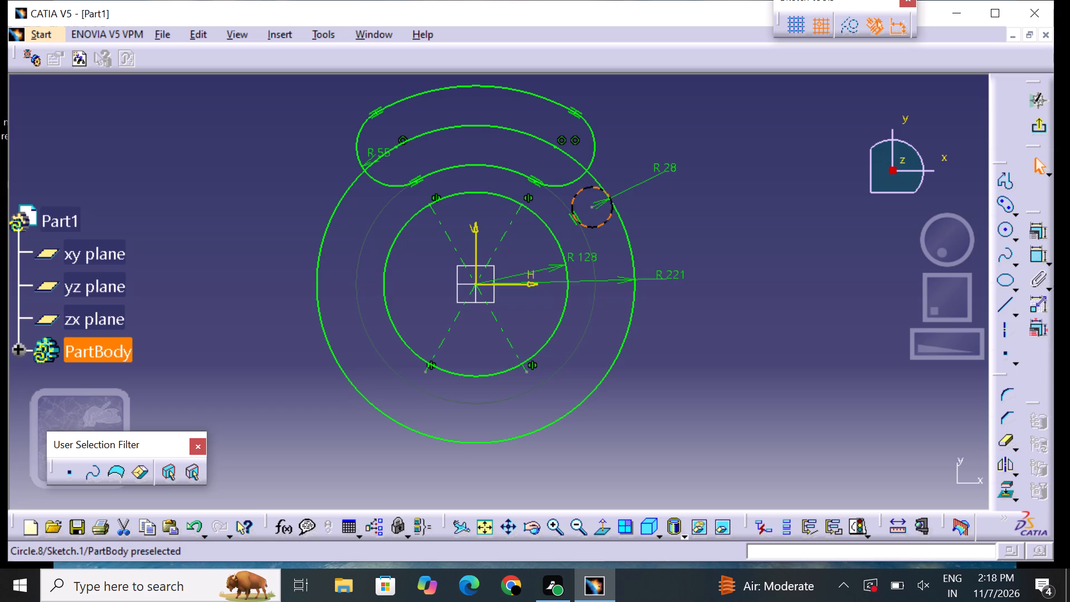
{"action": "left_click_drag", "start_coordinate": [562, 203], "coordinate": [558, 211]}
{"action": "left_click_drag", "start_coordinate": [587, 227], "coordinate": [581, 235]}
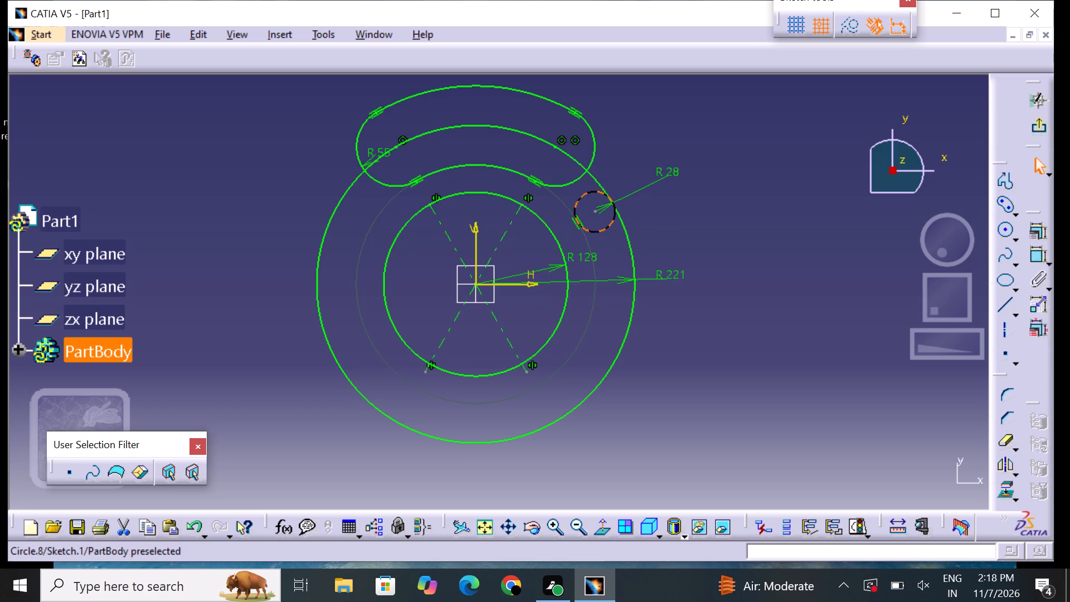
{"action": "left_click_drag", "start_coordinate": [581, 235], "coordinate": [570, 238]}
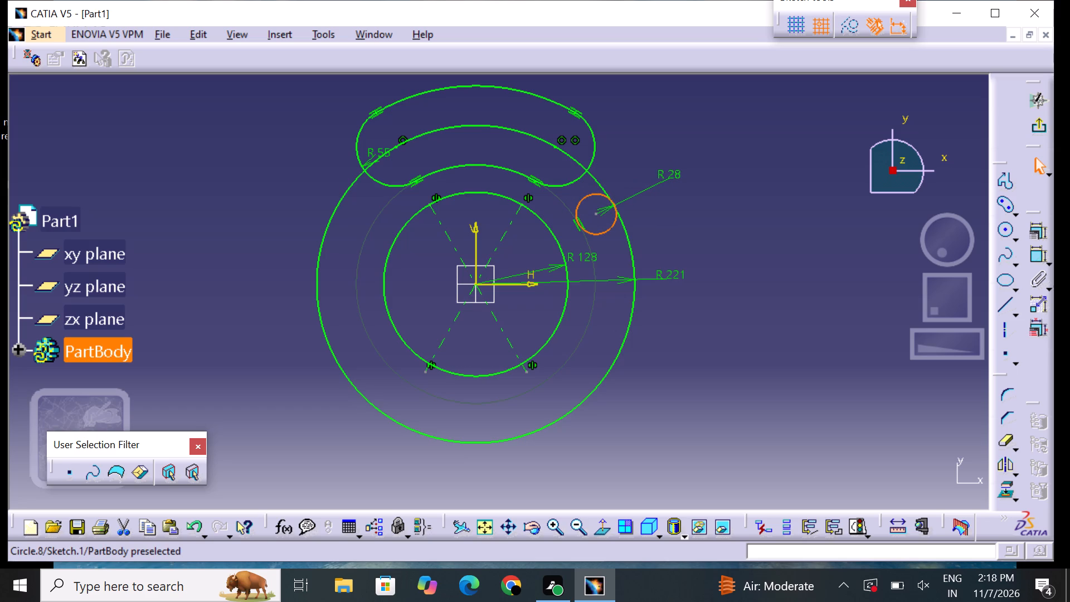
{"action": "left_click_drag", "start_coordinate": [605, 233], "coordinate": [586, 236]}
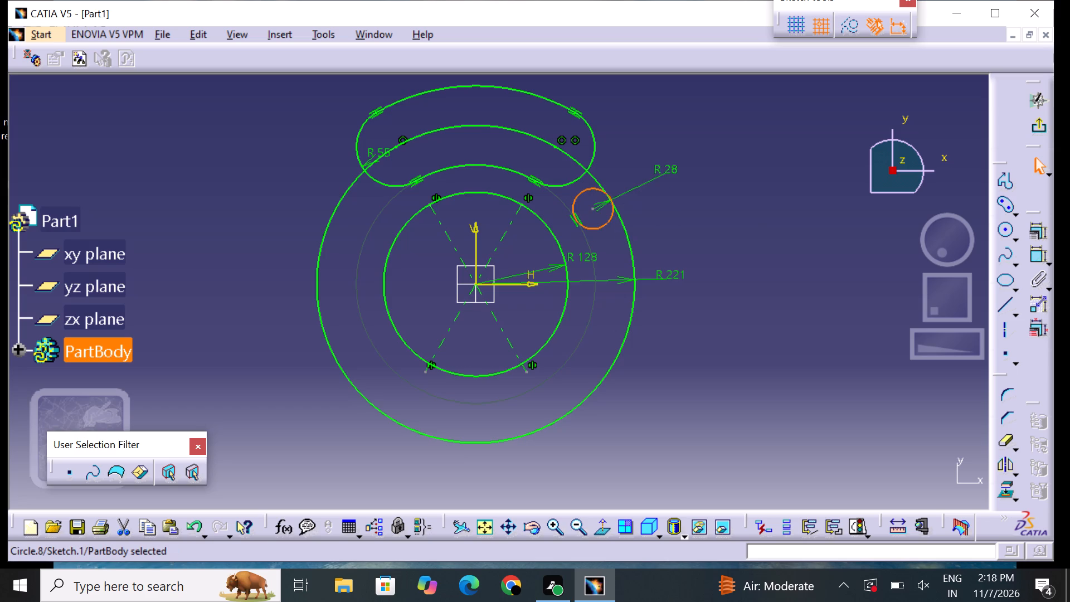
{"action": "left_click", "coordinate": [743, 222]}
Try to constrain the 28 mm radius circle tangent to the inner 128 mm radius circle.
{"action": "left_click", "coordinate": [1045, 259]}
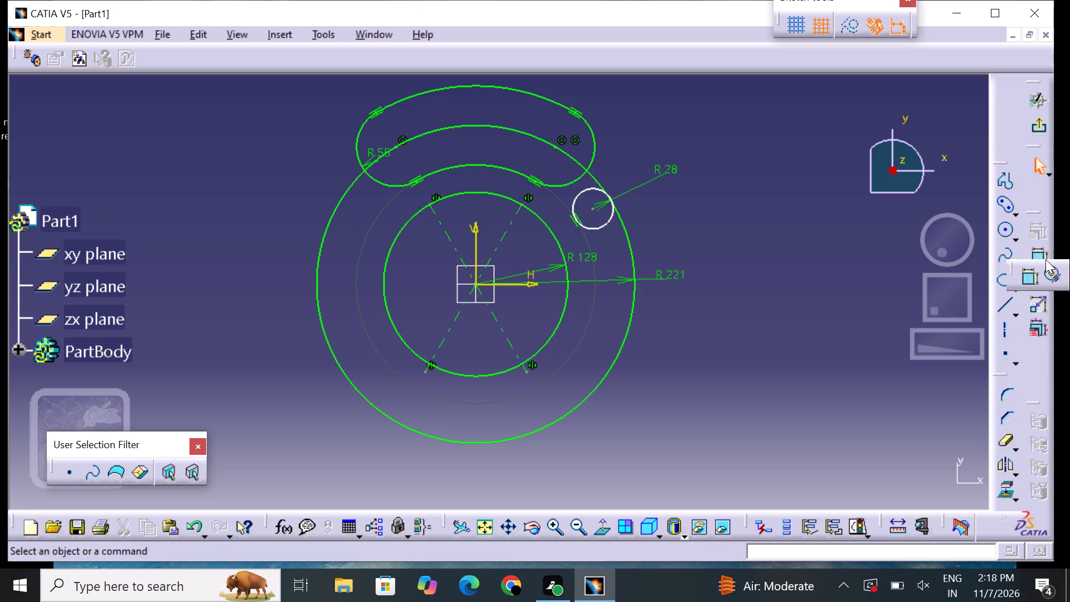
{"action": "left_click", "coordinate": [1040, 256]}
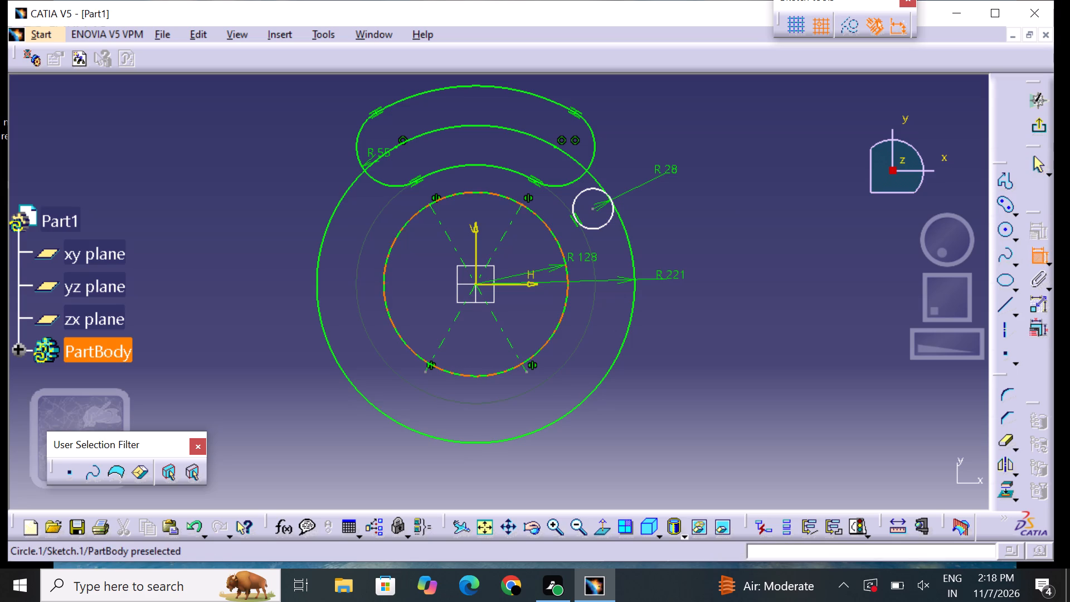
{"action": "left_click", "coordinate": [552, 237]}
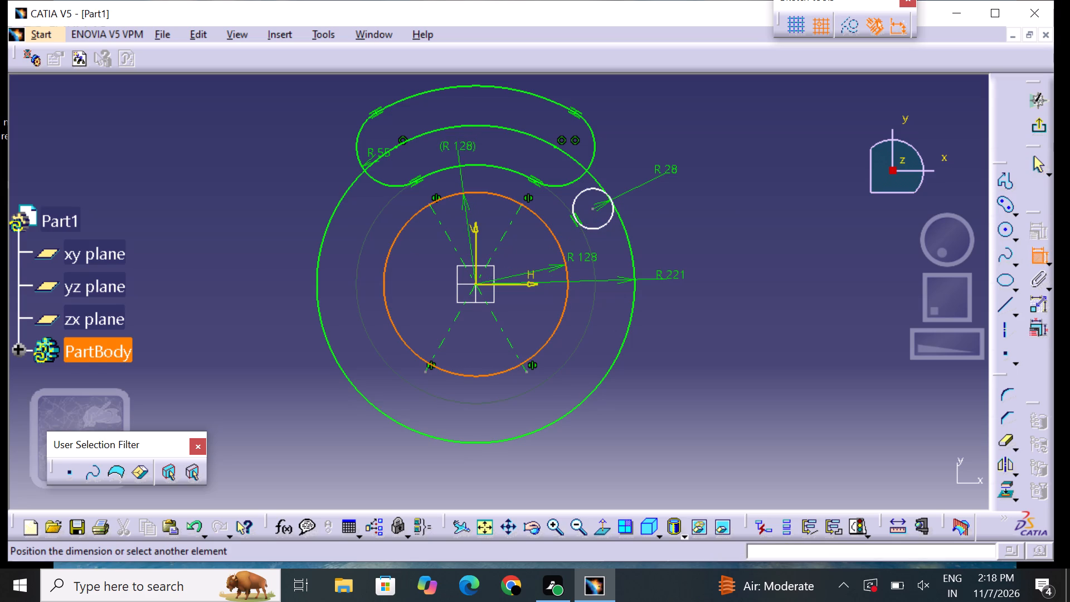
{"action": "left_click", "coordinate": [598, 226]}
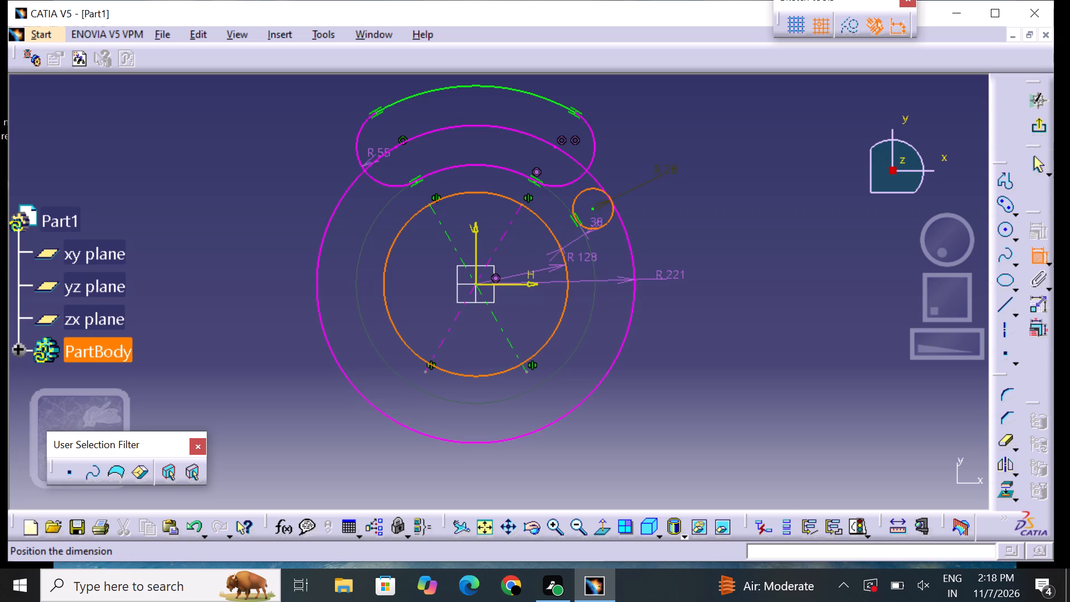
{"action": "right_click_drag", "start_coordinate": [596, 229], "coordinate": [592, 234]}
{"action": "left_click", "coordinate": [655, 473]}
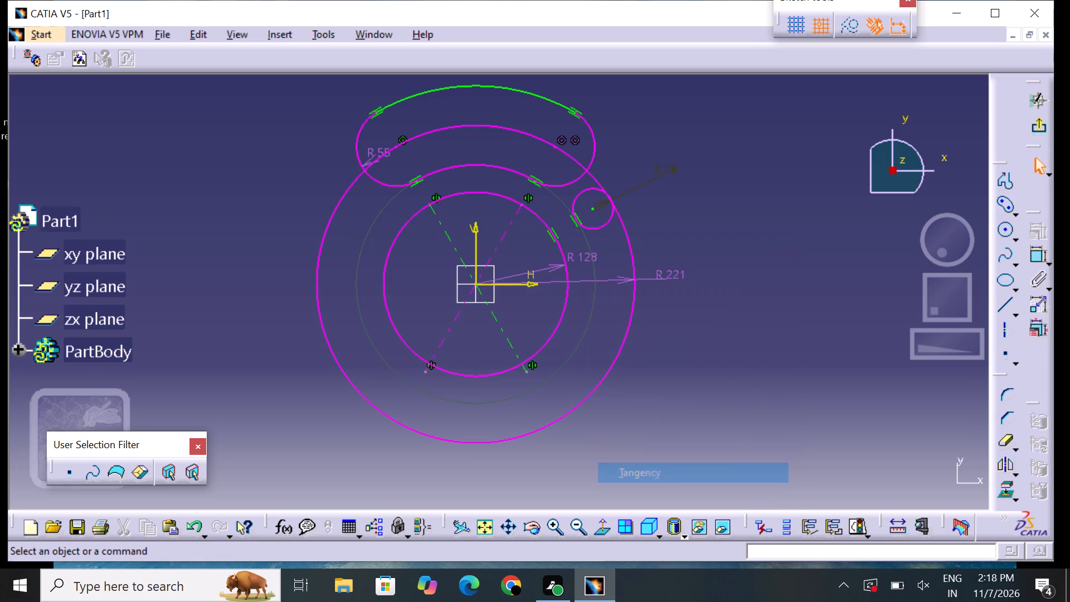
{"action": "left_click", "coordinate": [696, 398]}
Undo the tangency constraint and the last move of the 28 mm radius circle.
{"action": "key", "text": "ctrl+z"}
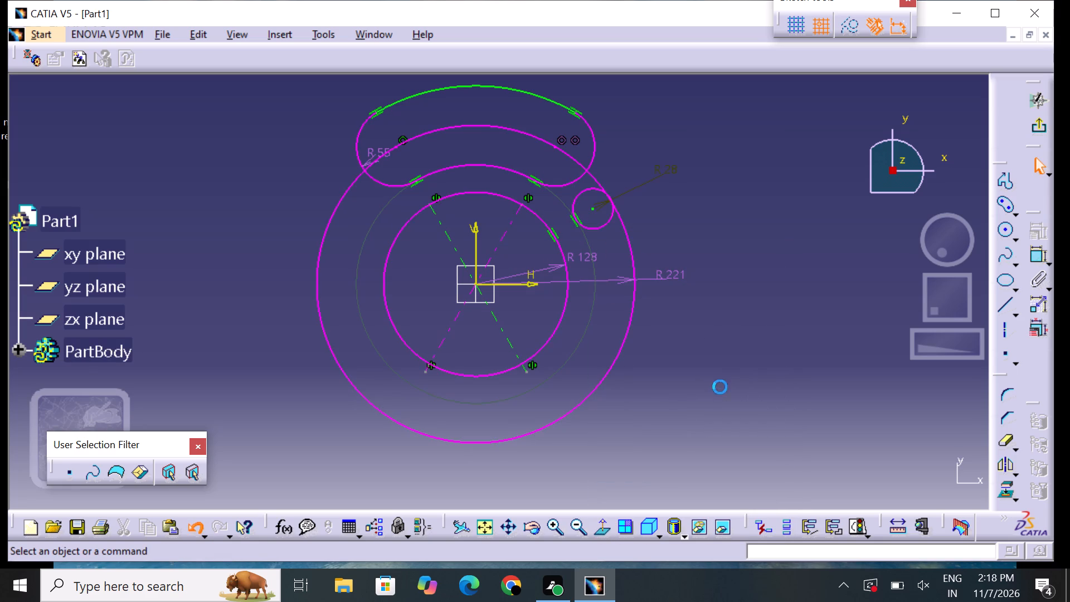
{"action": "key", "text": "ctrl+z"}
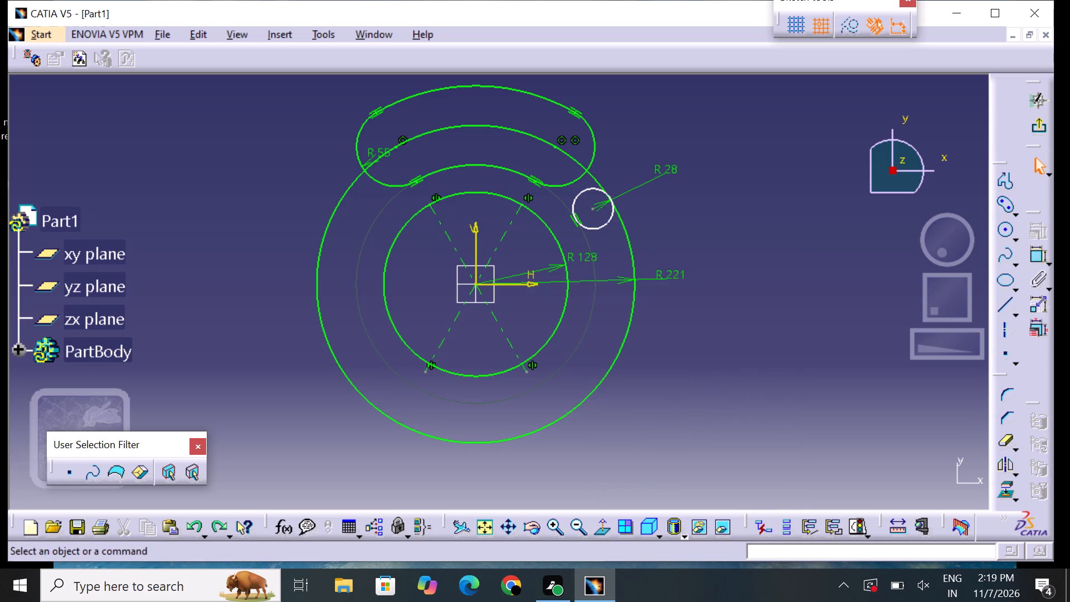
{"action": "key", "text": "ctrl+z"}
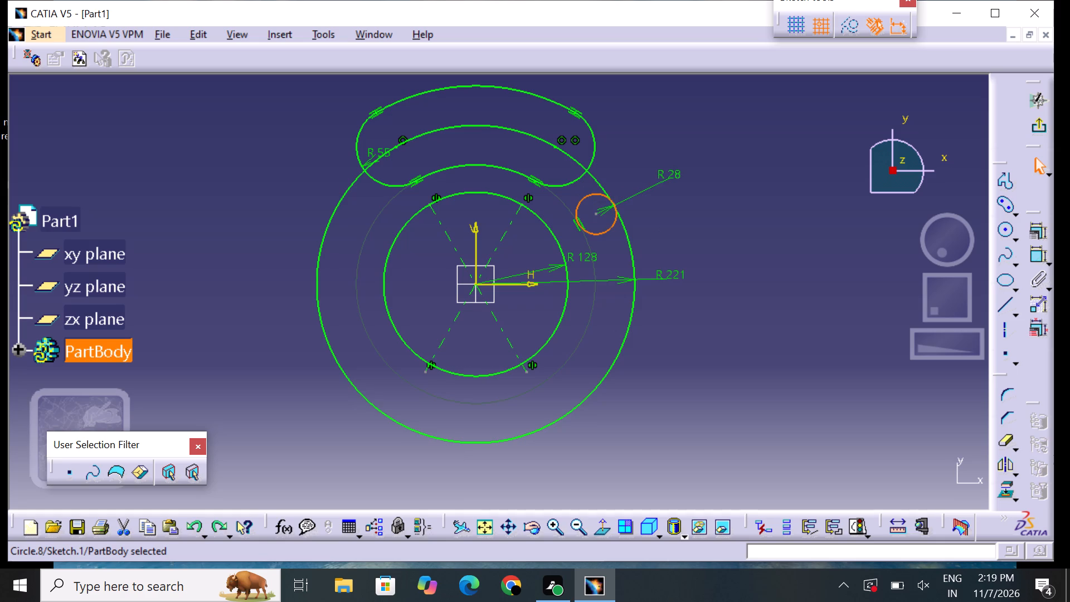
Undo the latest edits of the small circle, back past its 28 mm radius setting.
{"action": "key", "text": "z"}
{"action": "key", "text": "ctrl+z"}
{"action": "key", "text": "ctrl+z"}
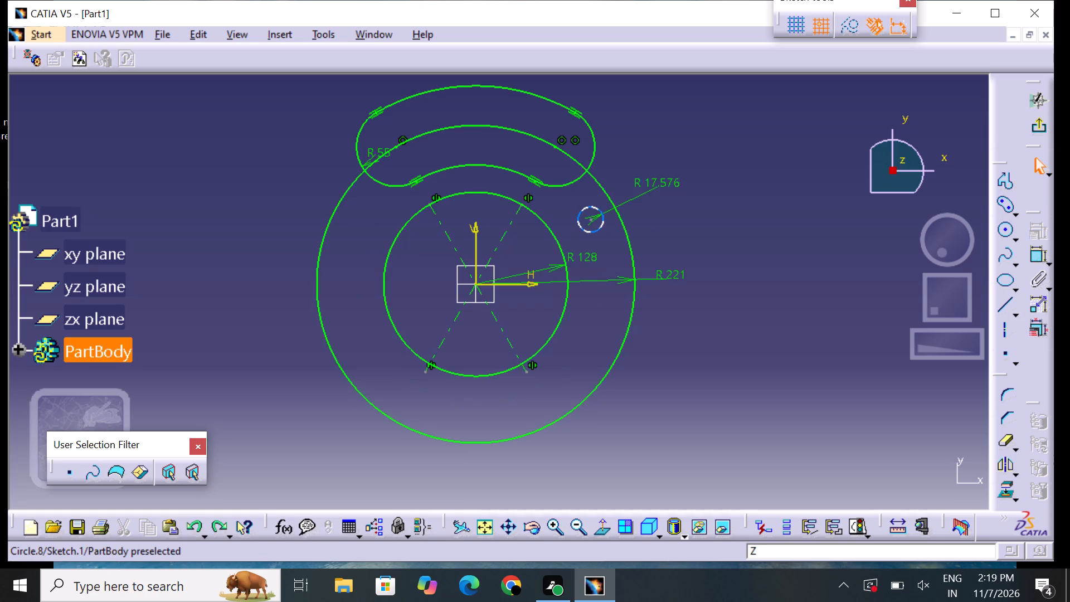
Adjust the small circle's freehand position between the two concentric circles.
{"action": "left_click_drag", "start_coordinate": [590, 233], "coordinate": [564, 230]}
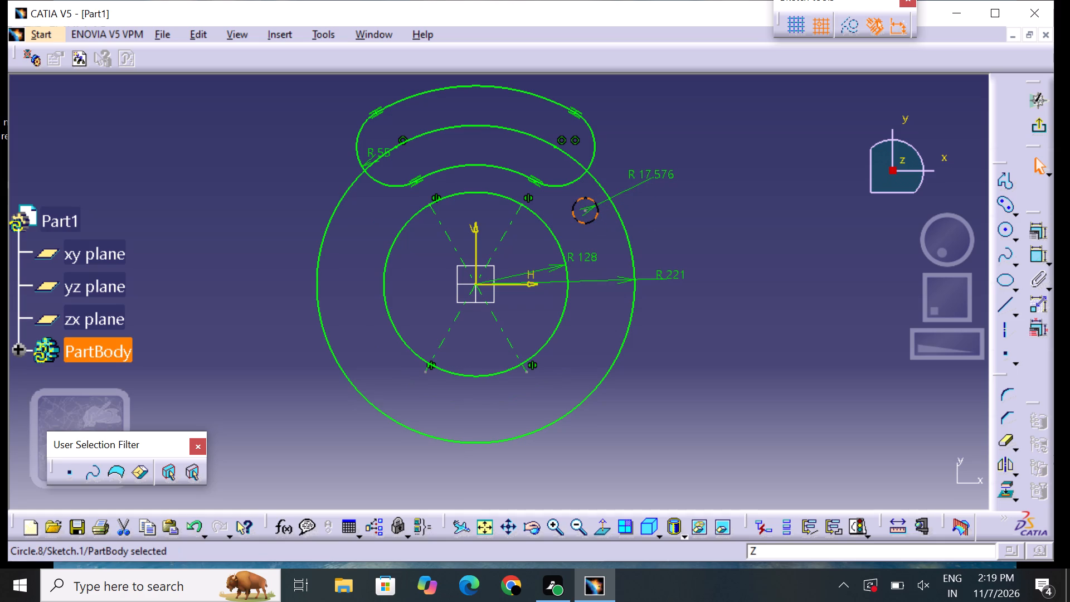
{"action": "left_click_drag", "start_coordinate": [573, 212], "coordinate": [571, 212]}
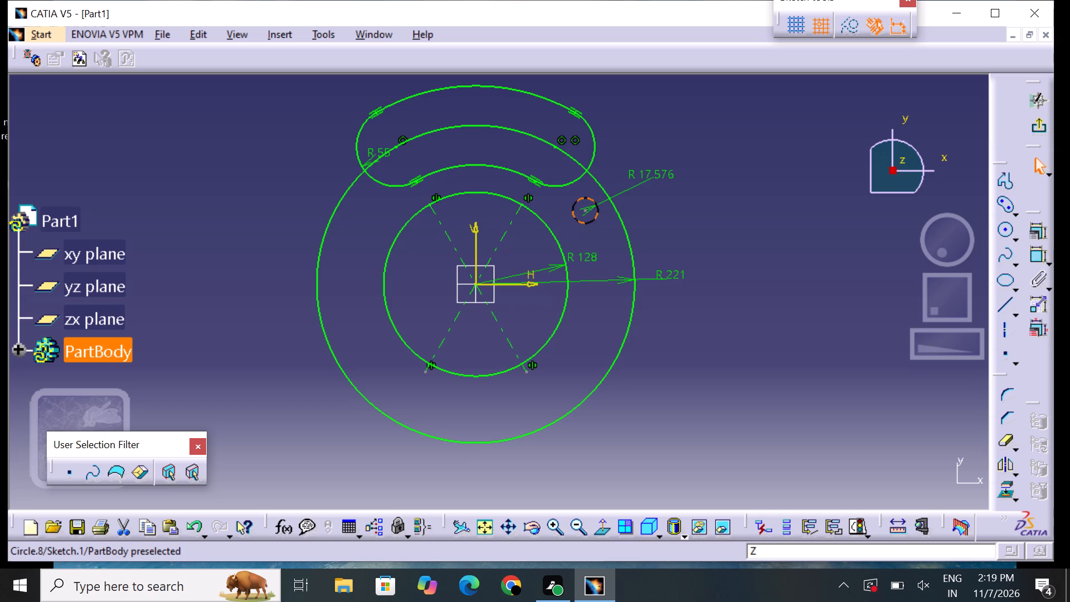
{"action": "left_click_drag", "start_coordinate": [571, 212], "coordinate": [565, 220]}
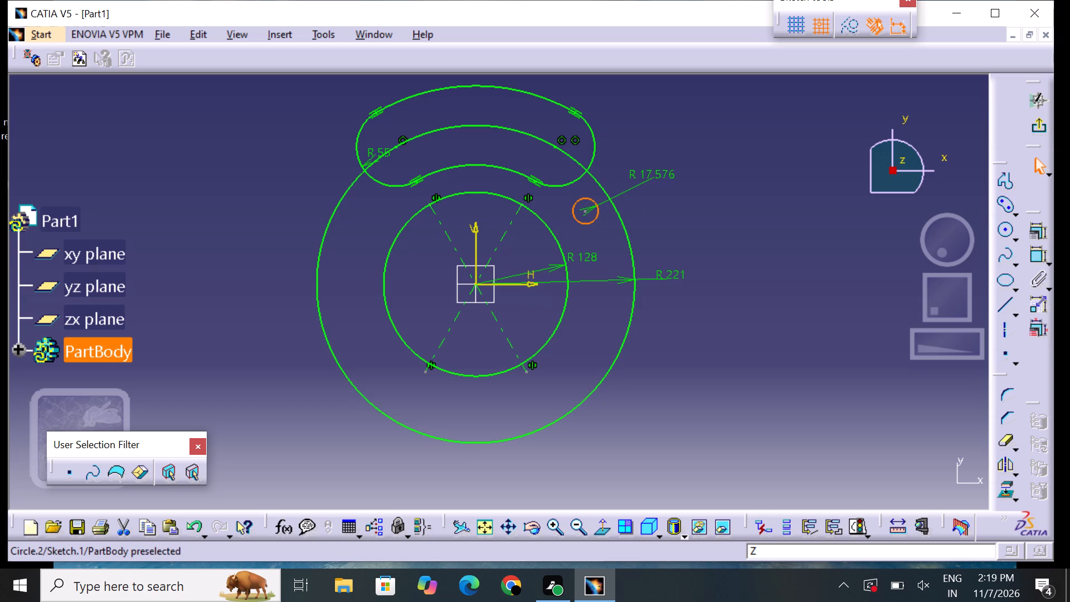
Delete the small circle between the two concentric circles.
{"action": "right_click_drag", "start_coordinate": [607, 217], "coordinate": [602, 220]}
{"action": "right_click", "coordinate": [585, 220]}
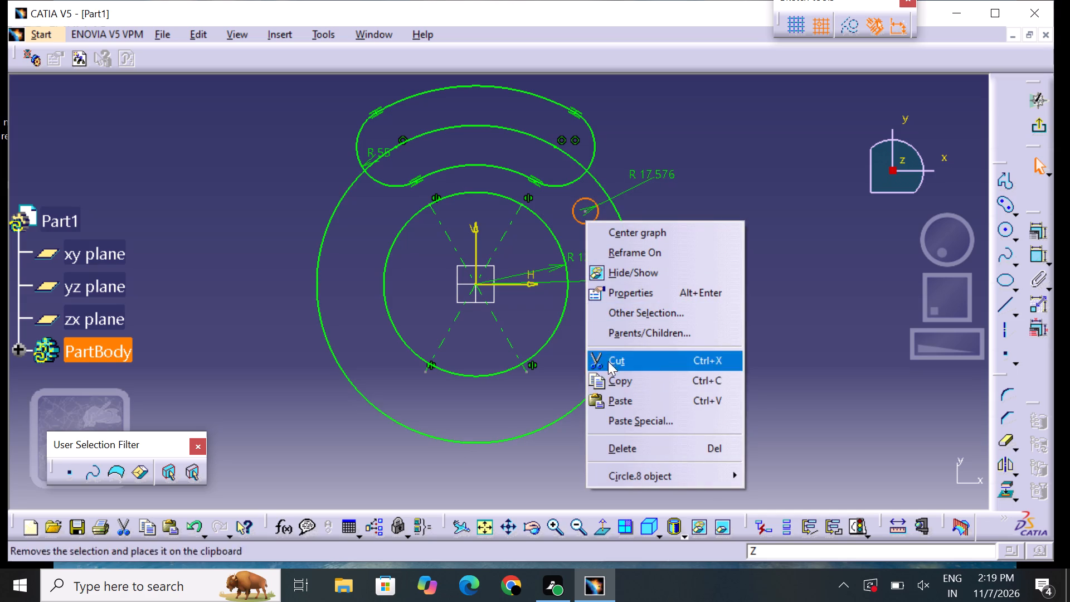
{"action": "left_click", "coordinate": [625, 440]}
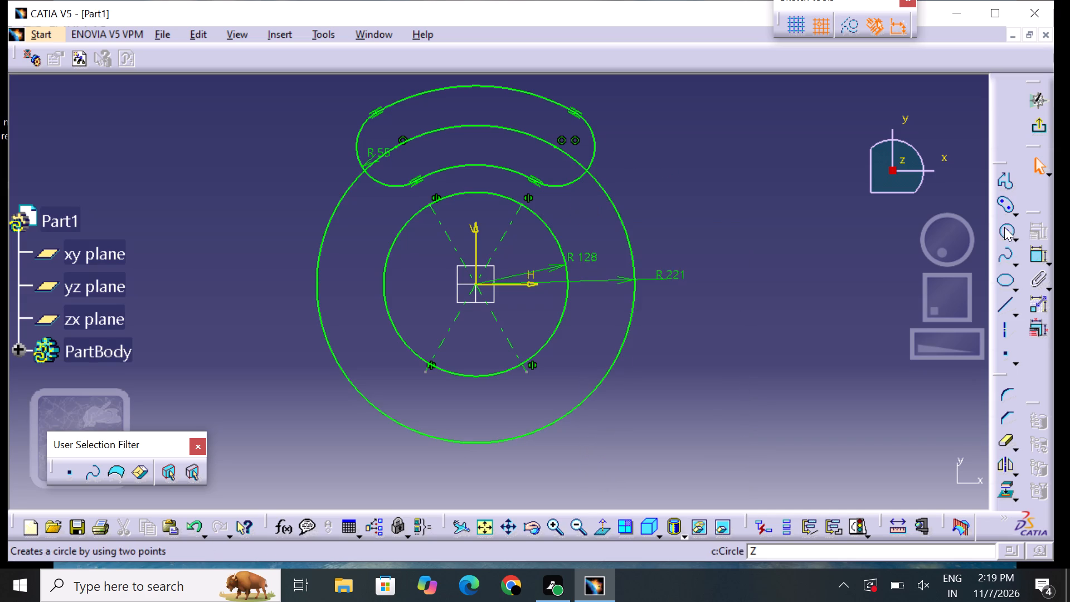
Sketch a circle of about 14 mm radius, centred on the continuation of the elongated hole's inner arc at about H 150, V 70 mm.
{"action": "left_click", "coordinate": [1004, 227]}
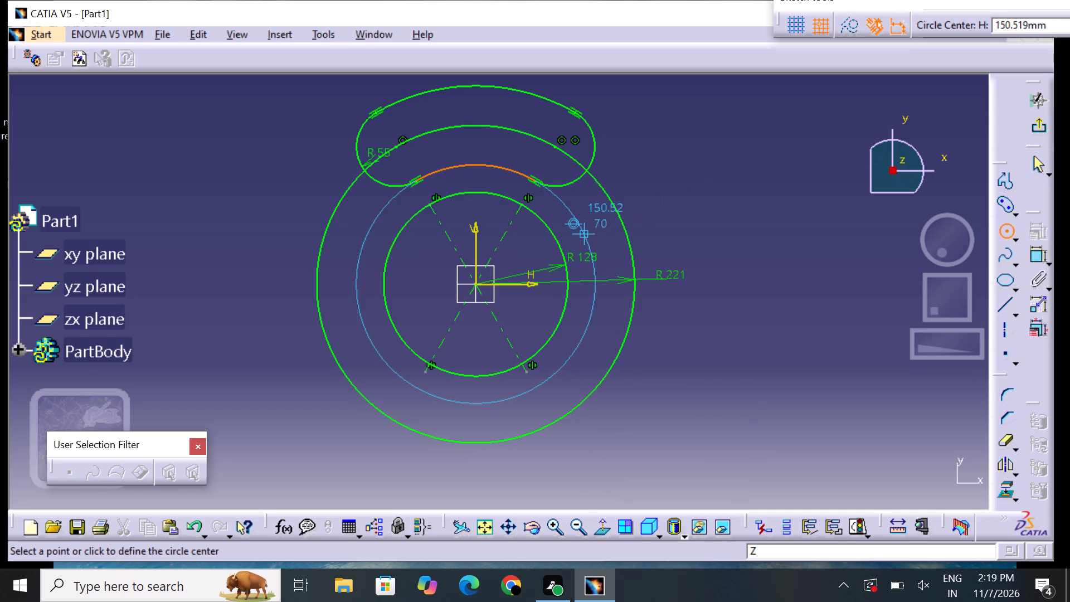
{"action": "left_click", "coordinate": [584, 230]}
{"action": "left_click", "coordinate": [589, 225]}
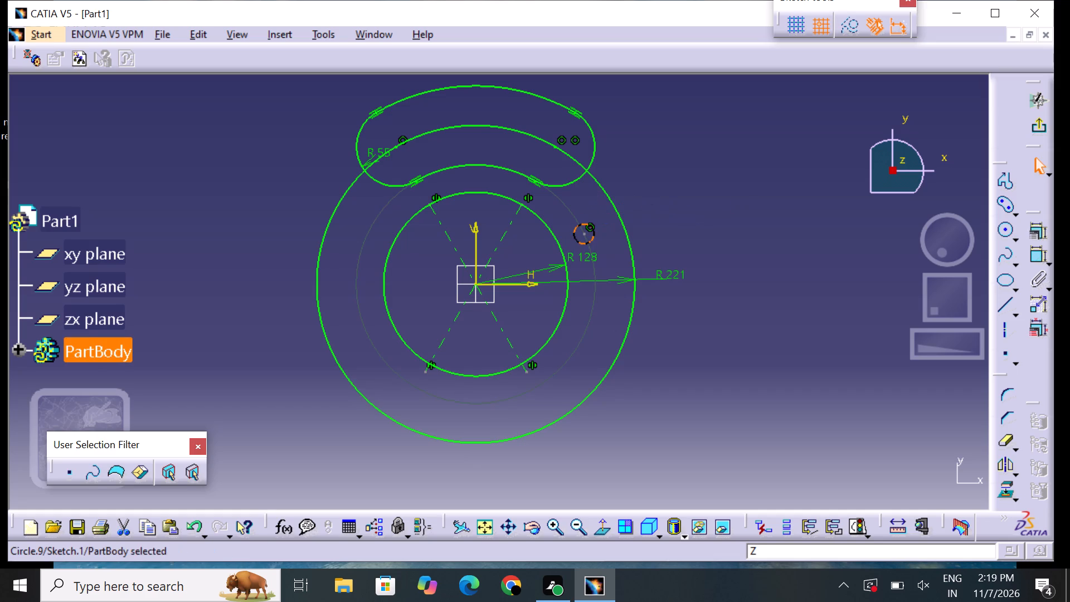
{"action": "left_click", "coordinate": [742, 203]}
Add a radius dimension to the new small circle and set it to 28 mm.
{"action": "left_click", "coordinate": [1038, 256]}
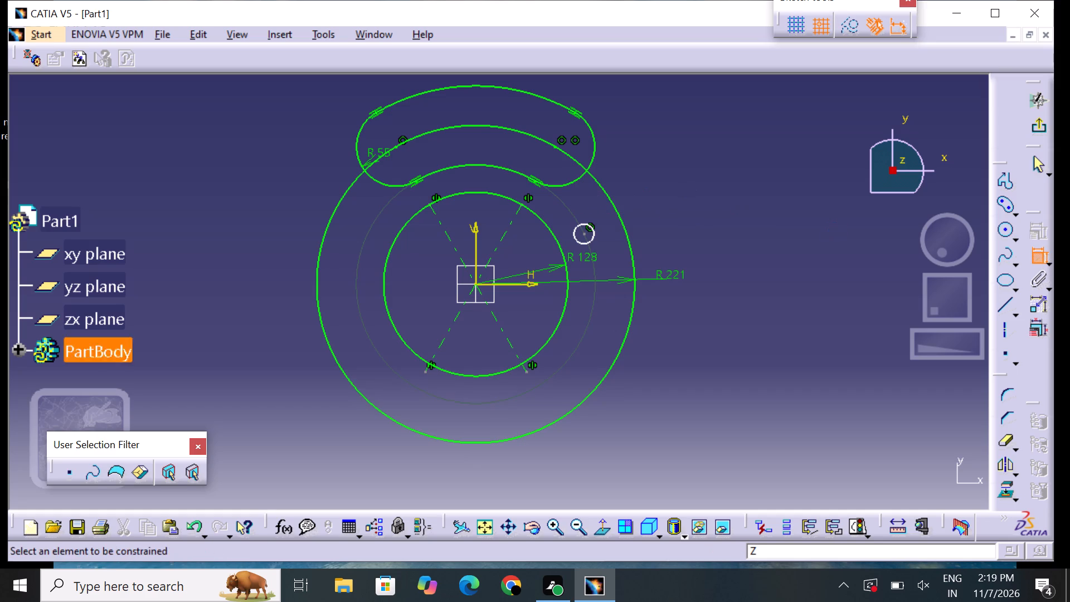
{"action": "left_click_drag", "start_coordinate": [592, 231], "coordinate": [599, 221]}
{"action": "left_click", "coordinate": [639, 186]}
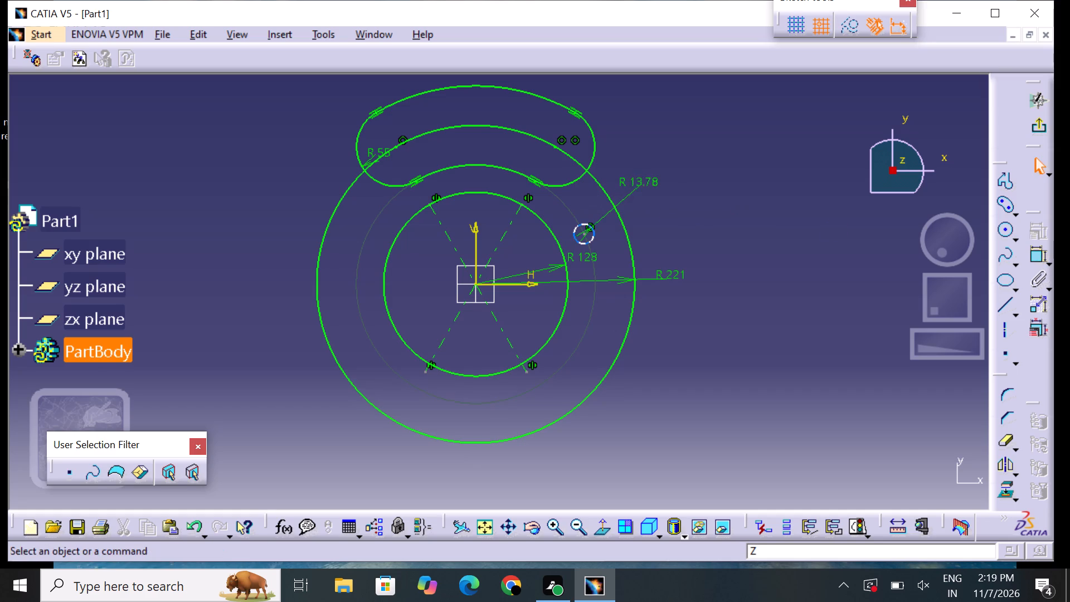
{"action": "double_click", "coordinate": [643, 177]}
{"action": "key", "text": "BackSpace"}
{"action": "type", "text": "28"}
{"action": "key", "text": "Return"}
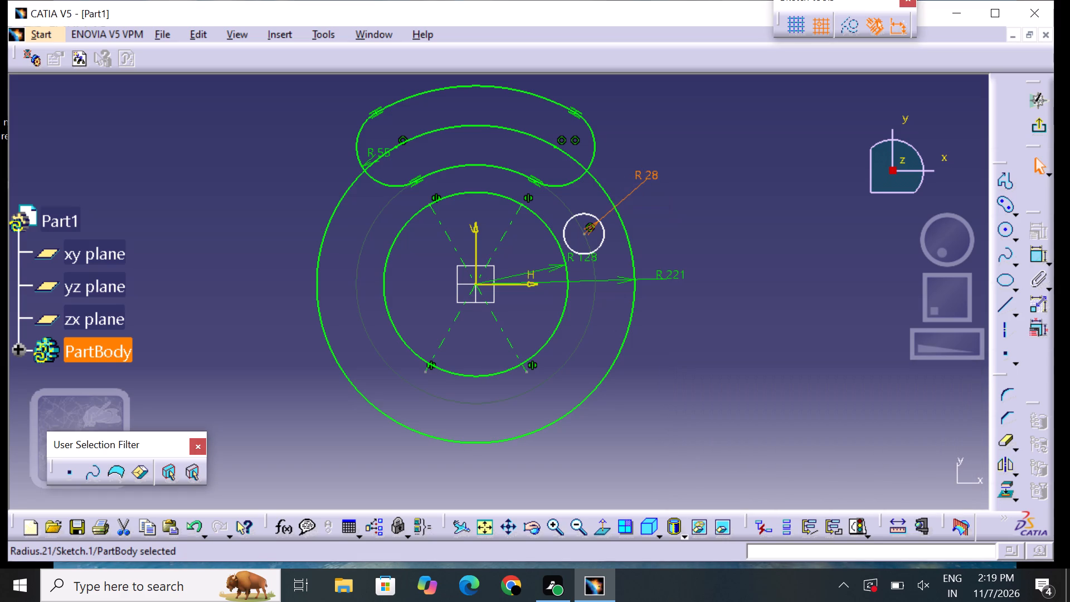
{"action": "left_click", "coordinate": [710, 228]}
Move the 28 mm radius circle along the inner arc's path, closer to the rounded end of the elongated hole.
{"action": "left_click_drag", "start_coordinate": [577, 215], "coordinate": [582, 208]}
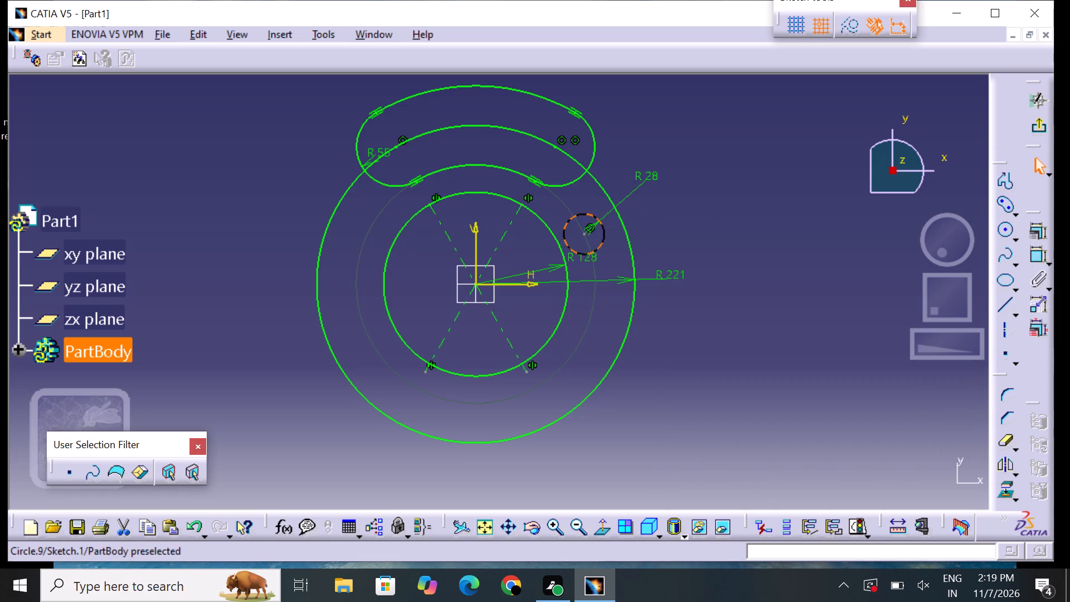
{"action": "left_click_drag", "start_coordinate": [582, 208], "coordinate": [582, 200]}
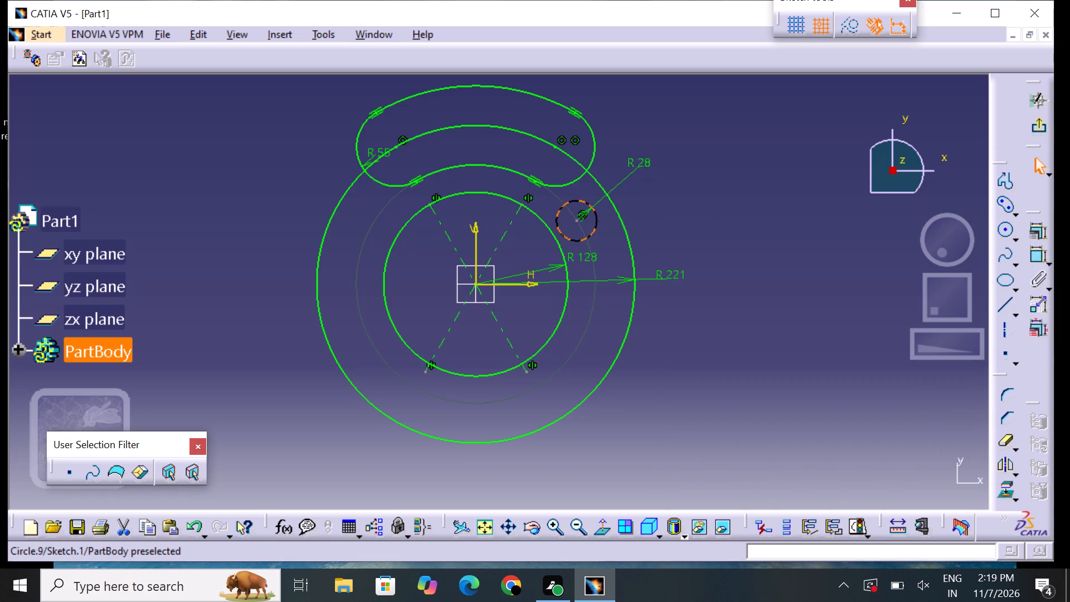
{"action": "left_click_drag", "start_coordinate": [565, 202], "coordinate": [567, 195]}
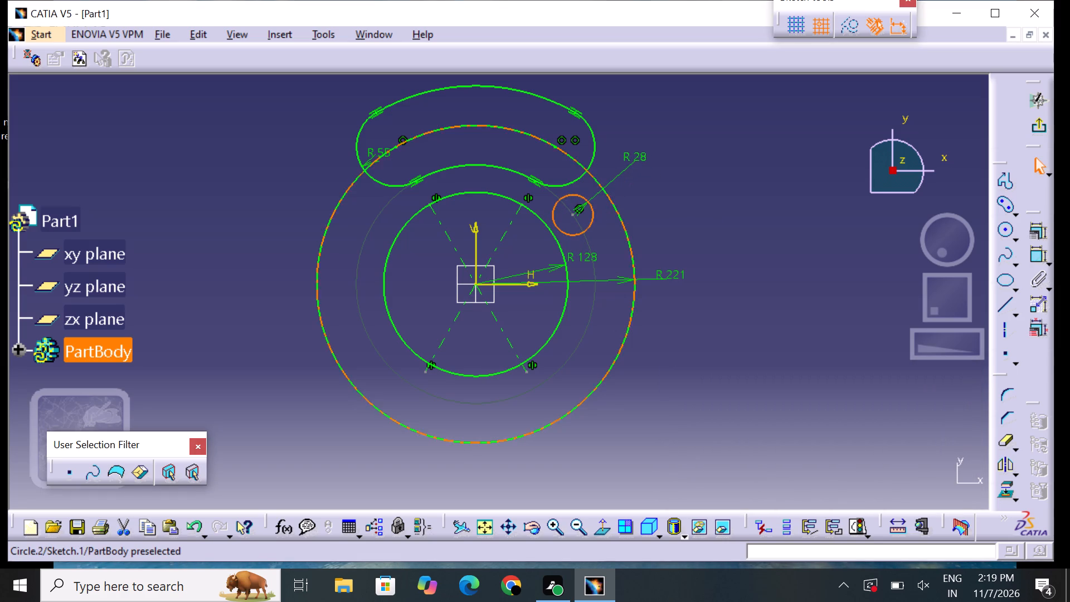
{"action": "left_click", "coordinate": [558, 200]}
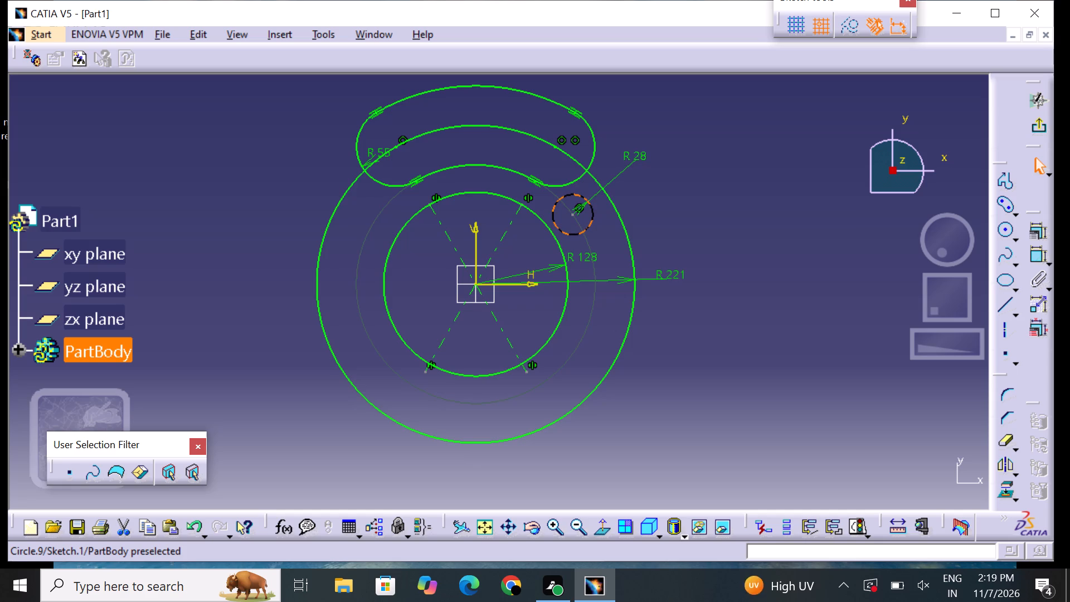
{"action": "left_click", "coordinate": [758, 223]}
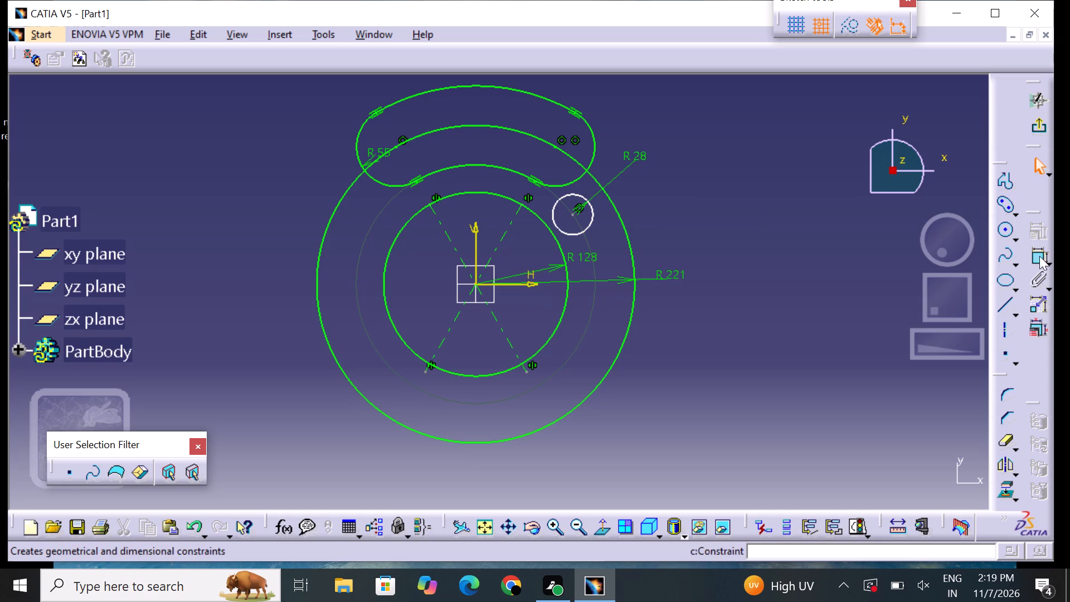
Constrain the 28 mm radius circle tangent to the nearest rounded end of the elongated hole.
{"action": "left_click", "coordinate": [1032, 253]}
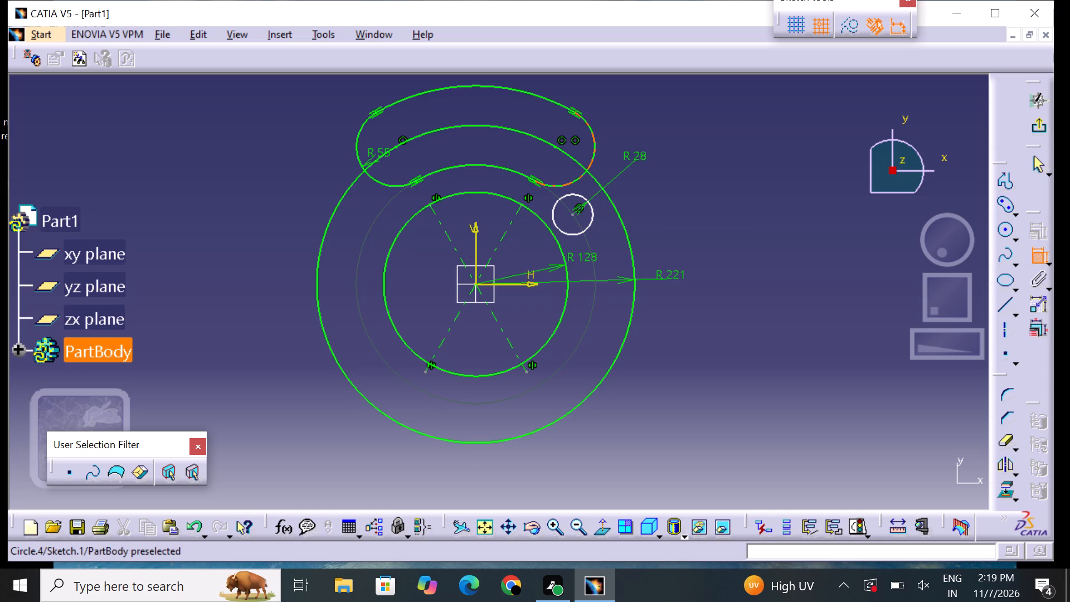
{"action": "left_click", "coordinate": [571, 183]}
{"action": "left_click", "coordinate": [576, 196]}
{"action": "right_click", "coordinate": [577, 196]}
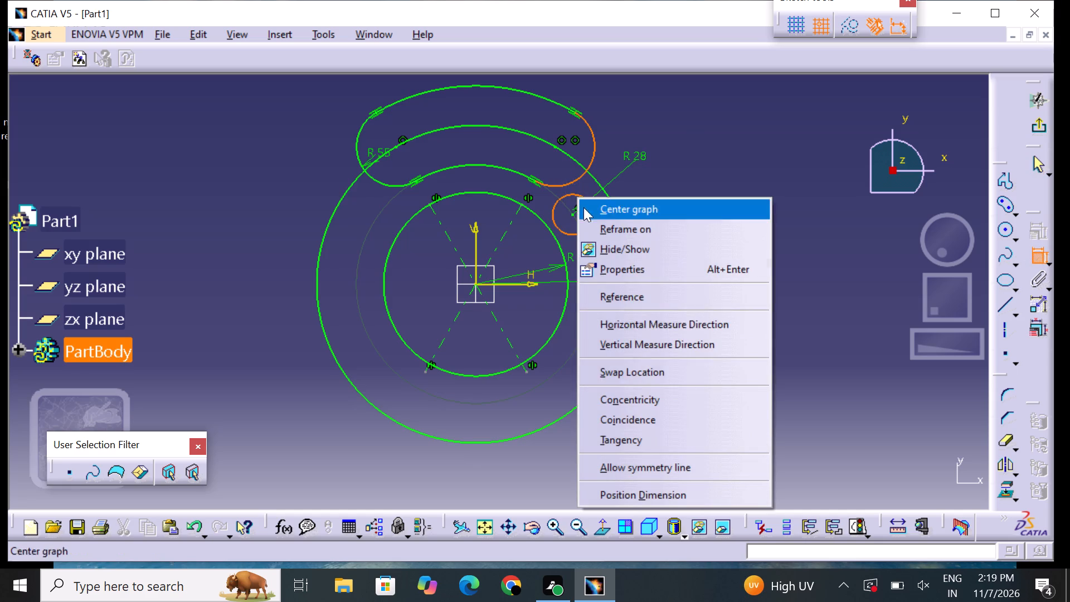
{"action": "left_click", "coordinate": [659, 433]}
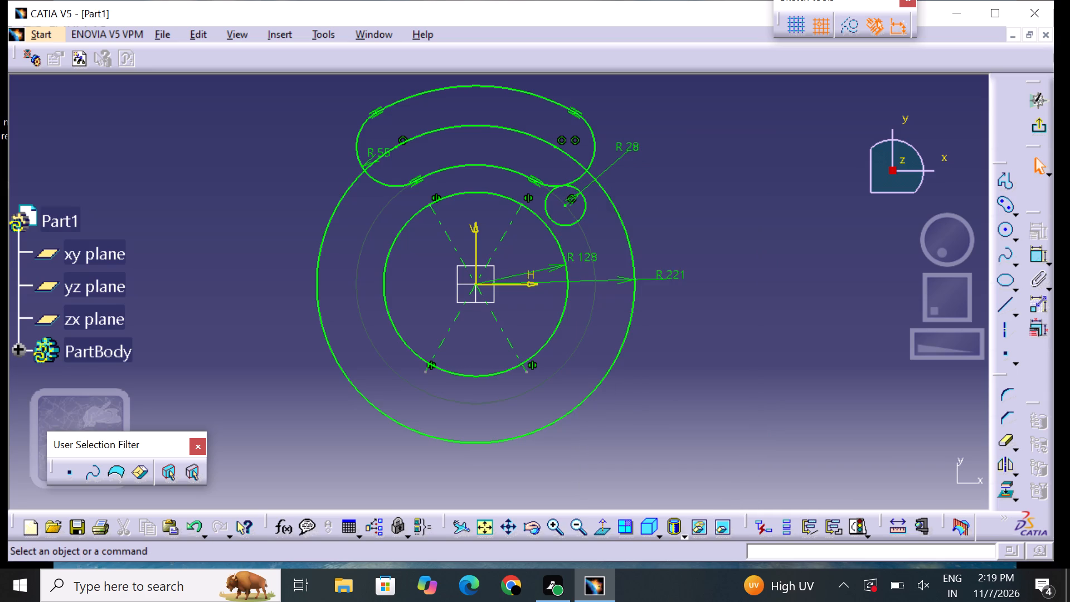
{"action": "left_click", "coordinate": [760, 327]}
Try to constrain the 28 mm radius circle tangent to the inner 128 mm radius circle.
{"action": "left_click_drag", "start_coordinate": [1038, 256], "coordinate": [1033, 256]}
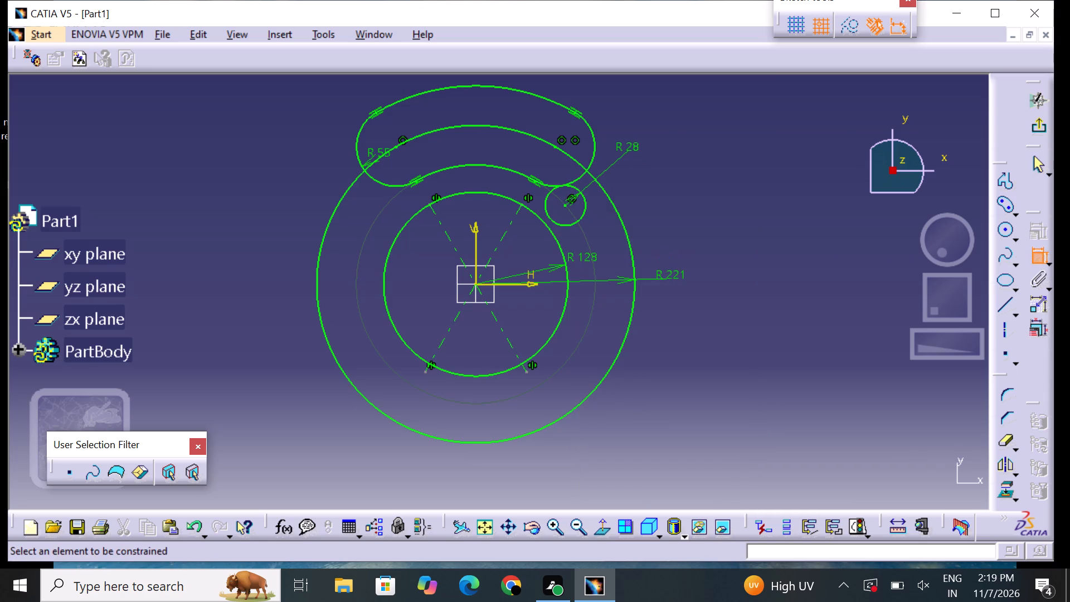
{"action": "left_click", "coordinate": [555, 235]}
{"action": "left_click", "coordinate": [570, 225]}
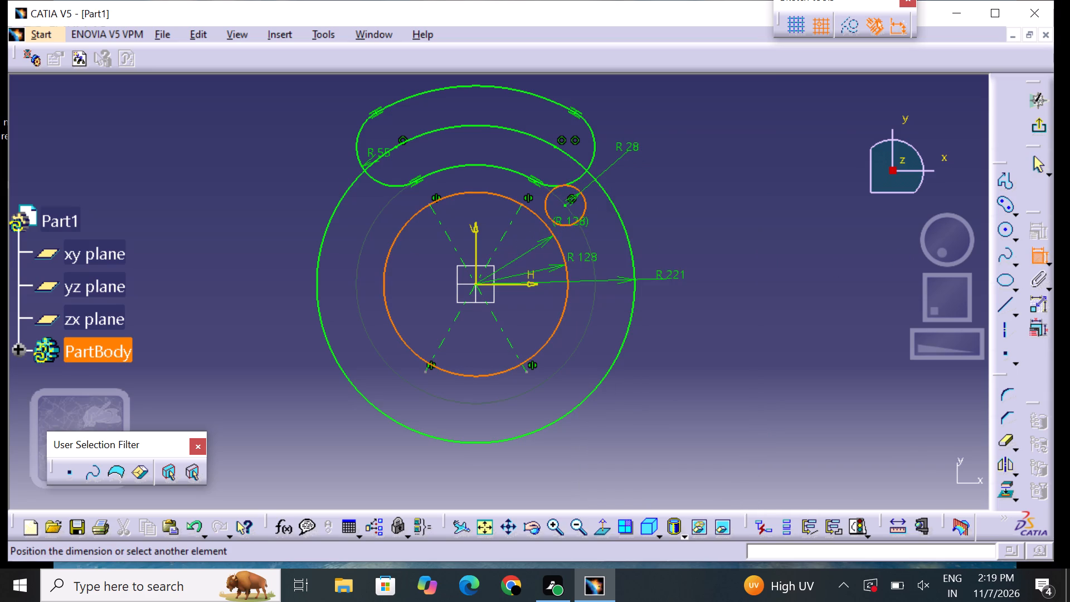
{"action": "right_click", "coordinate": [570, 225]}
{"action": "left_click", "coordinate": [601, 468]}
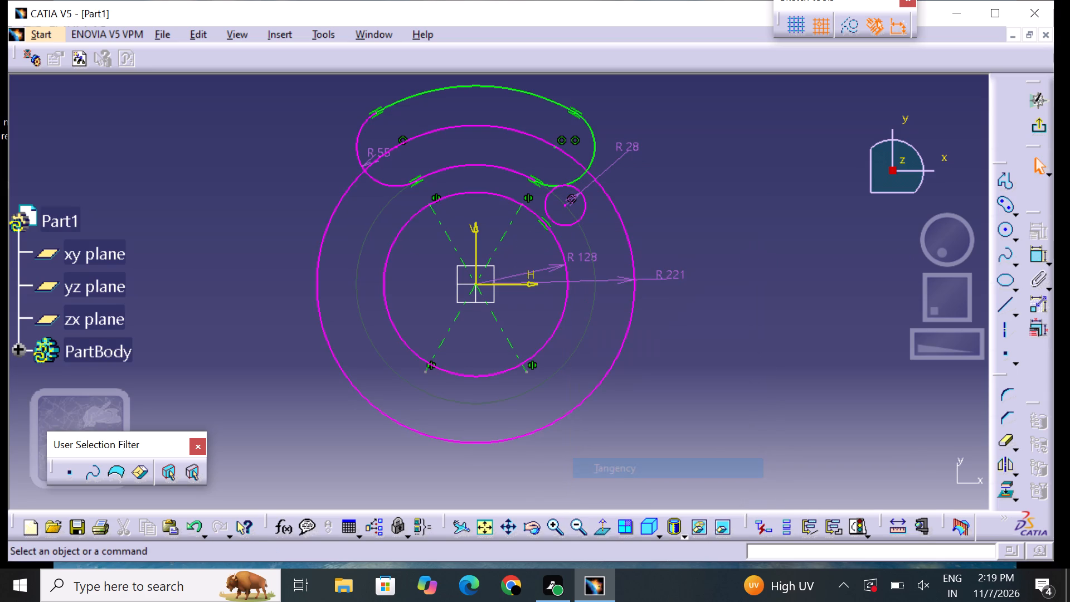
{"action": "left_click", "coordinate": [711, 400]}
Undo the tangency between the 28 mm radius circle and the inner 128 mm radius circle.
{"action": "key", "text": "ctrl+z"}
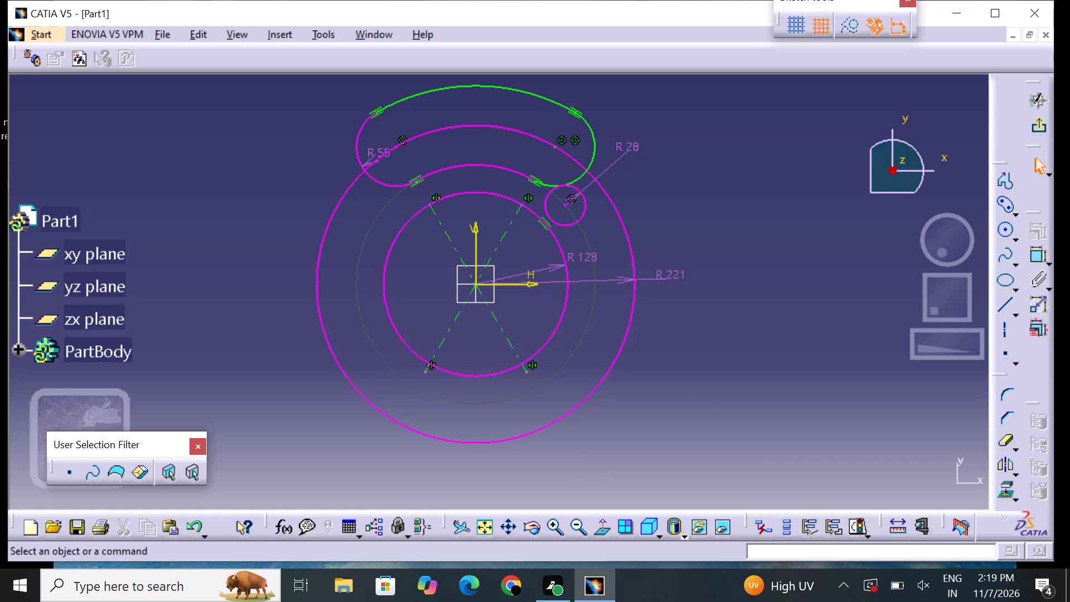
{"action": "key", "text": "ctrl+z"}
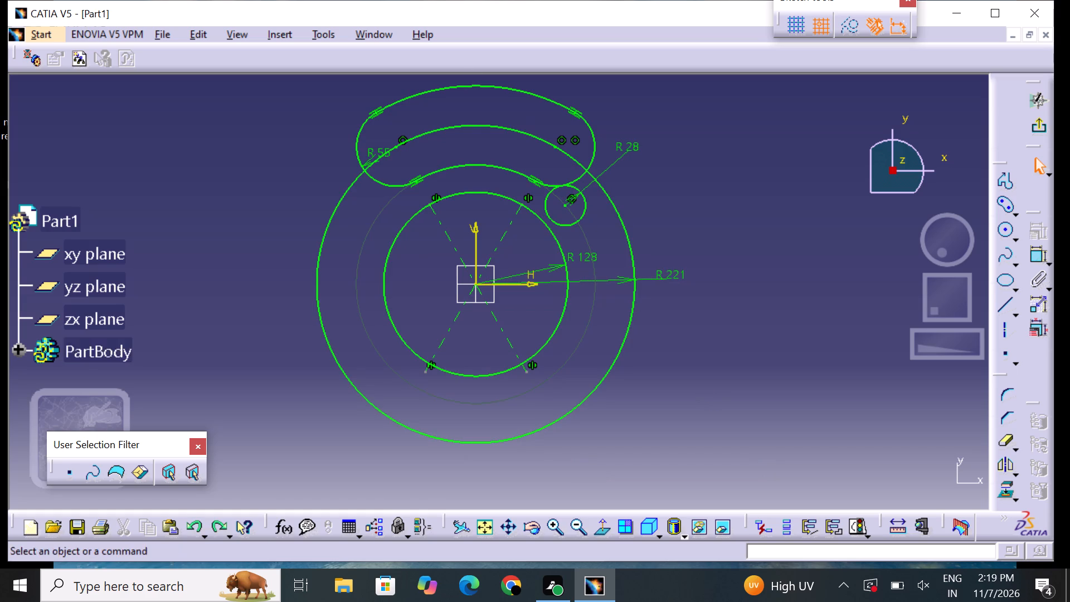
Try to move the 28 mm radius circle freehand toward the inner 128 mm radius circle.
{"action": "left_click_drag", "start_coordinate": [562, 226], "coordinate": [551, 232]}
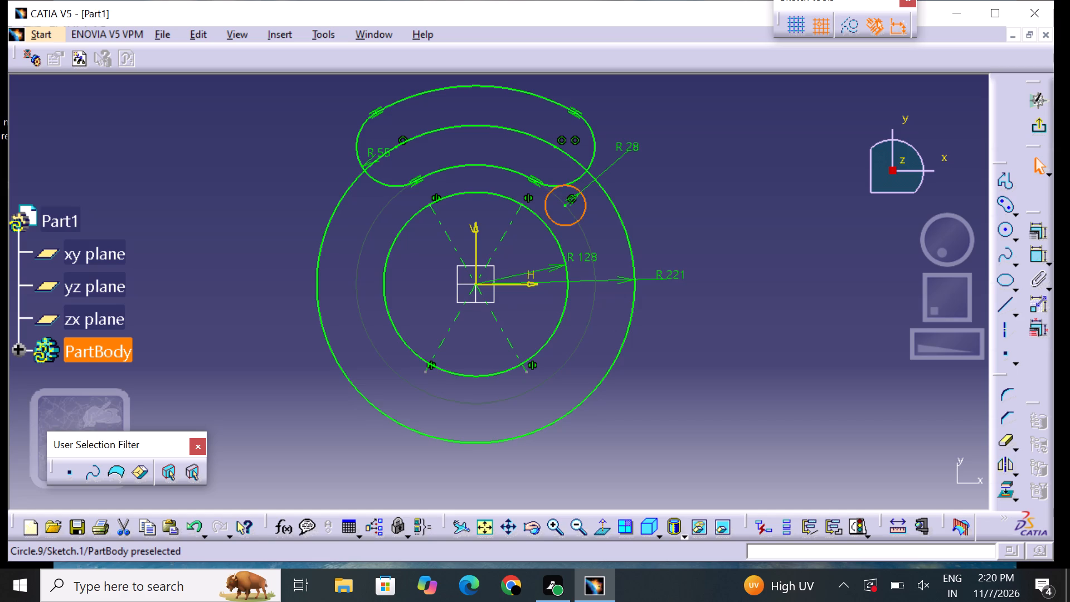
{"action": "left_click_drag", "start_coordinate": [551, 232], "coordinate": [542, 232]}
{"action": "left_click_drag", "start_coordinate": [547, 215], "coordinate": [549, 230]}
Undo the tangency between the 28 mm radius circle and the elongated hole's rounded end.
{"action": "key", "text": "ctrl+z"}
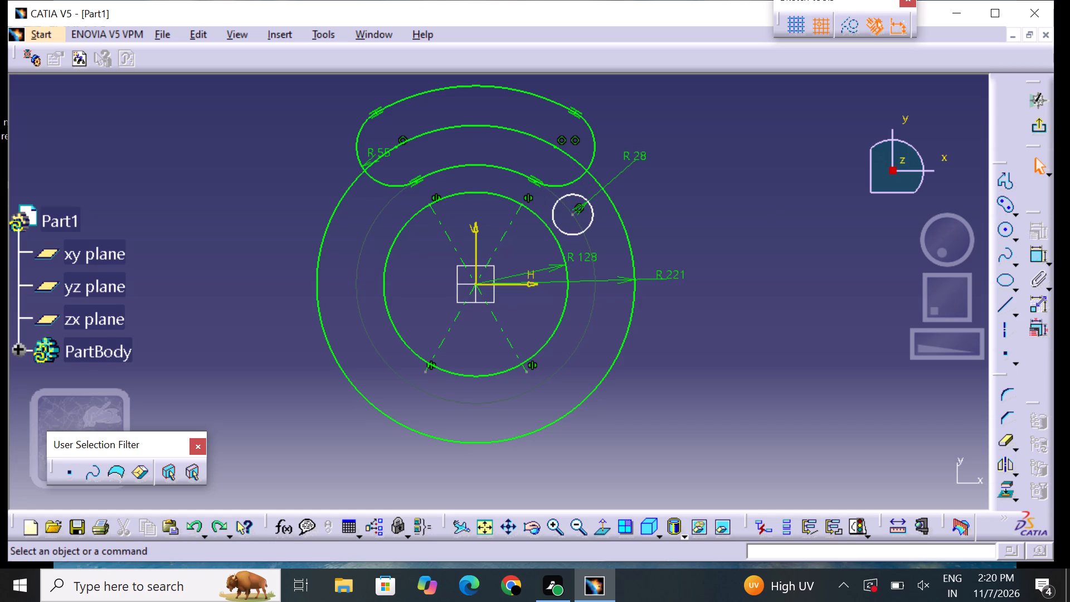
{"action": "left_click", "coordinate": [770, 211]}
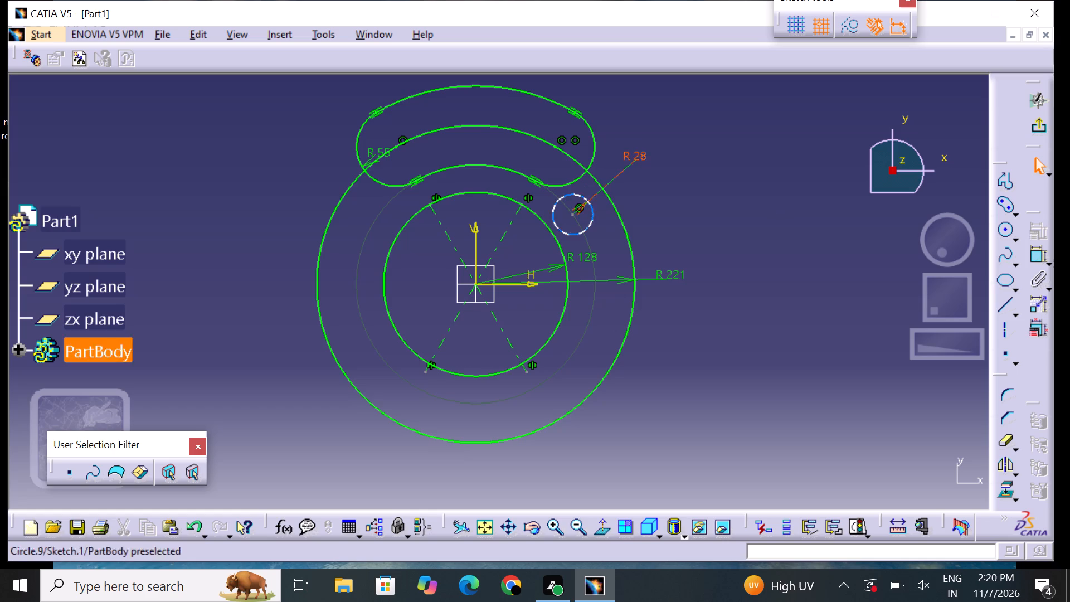
Shift the 28 mm radius circle slightly closer to the elongated hole's rounded end.
{"action": "left_click_drag", "start_coordinate": [554, 207], "coordinate": [551, 201]}
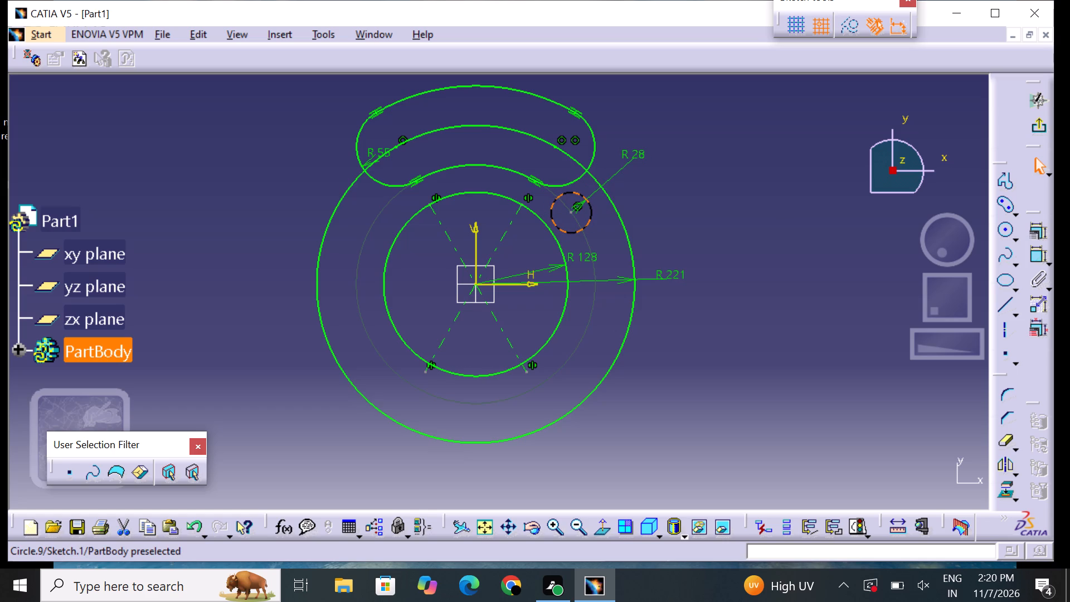
{"action": "left_click_drag", "start_coordinate": [551, 201], "coordinate": [551, 200]}
{"action": "left_click", "coordinate": [791, 254]}
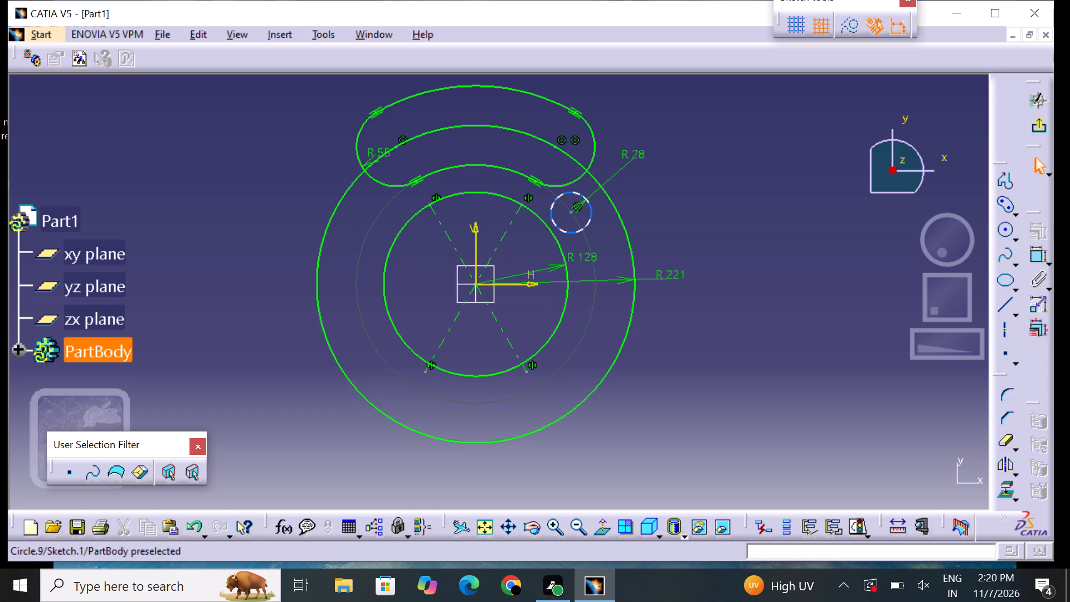
{"action": "left_click", "coordinate": [551, 207]}
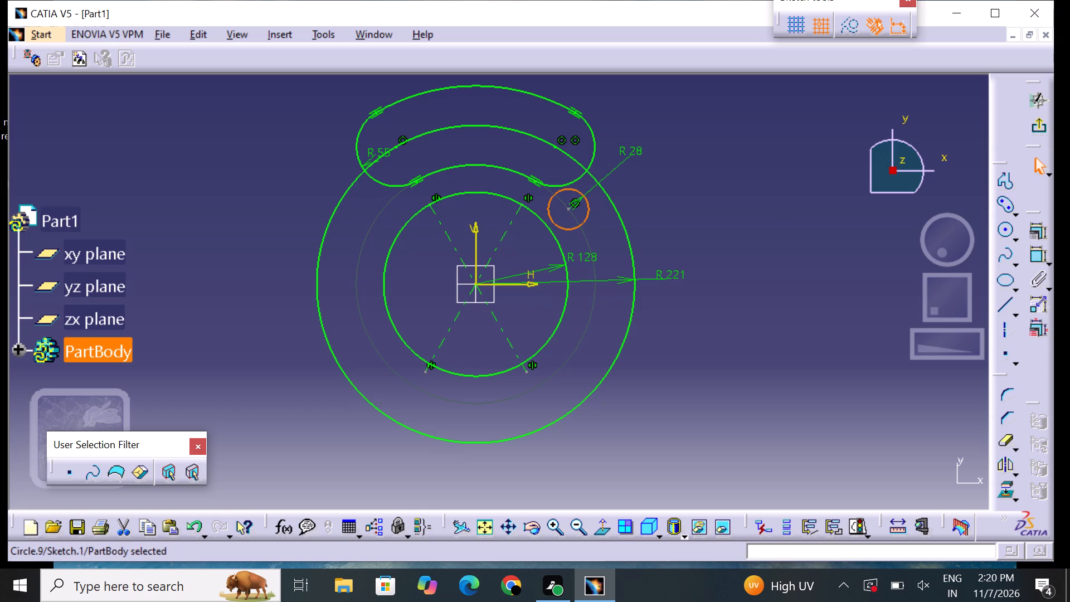
{"action": "left_click", "coordinate": [724, 198]}
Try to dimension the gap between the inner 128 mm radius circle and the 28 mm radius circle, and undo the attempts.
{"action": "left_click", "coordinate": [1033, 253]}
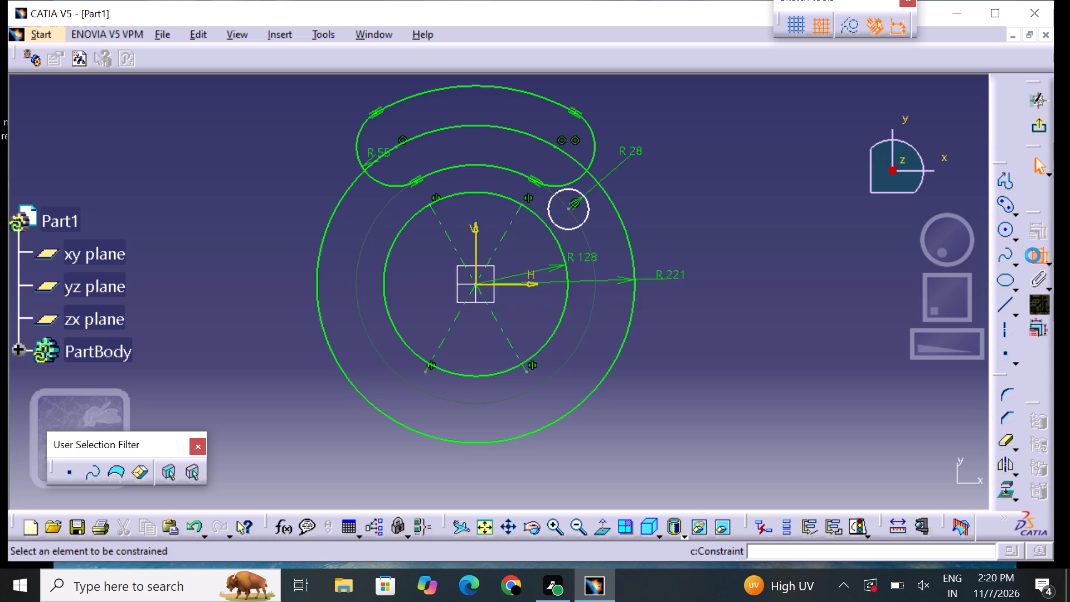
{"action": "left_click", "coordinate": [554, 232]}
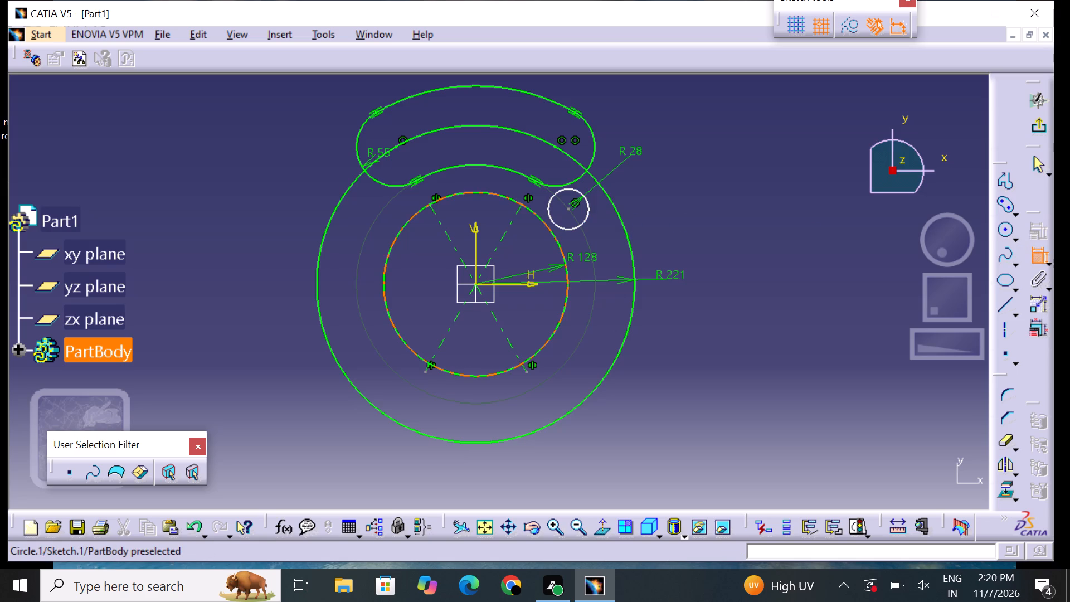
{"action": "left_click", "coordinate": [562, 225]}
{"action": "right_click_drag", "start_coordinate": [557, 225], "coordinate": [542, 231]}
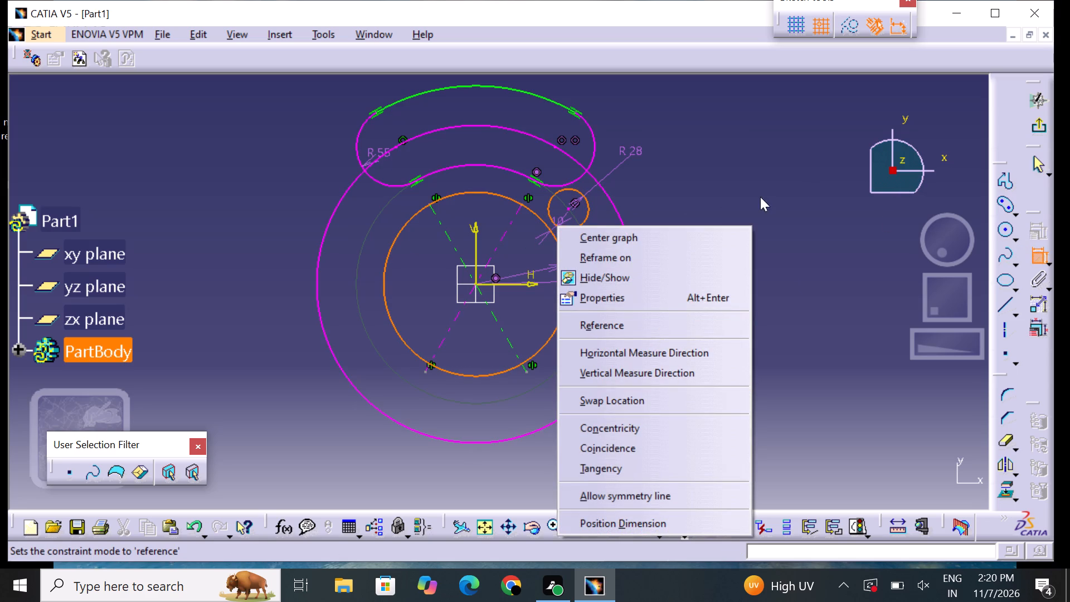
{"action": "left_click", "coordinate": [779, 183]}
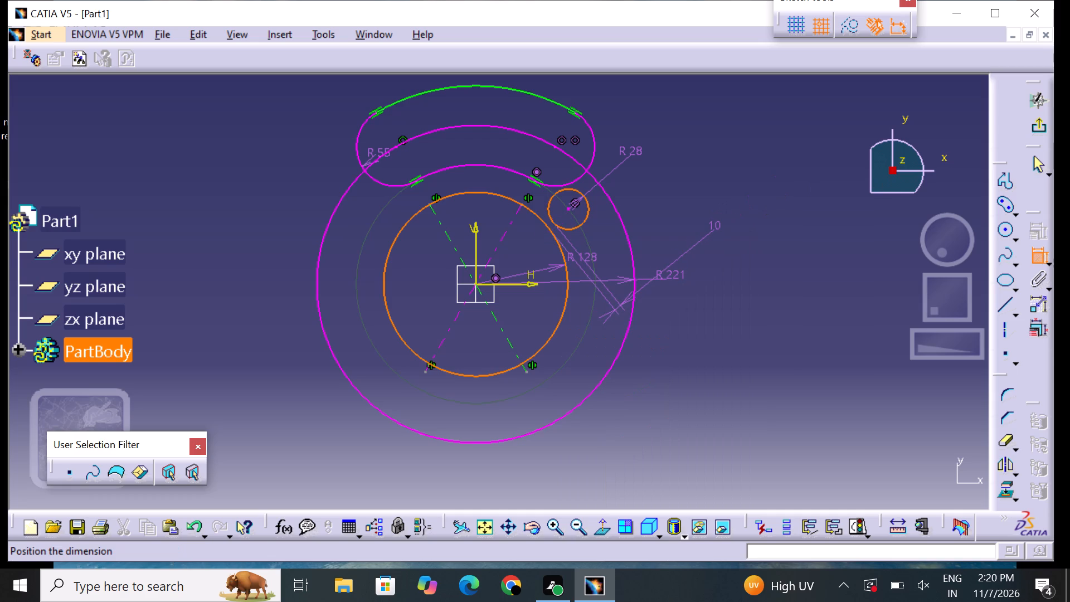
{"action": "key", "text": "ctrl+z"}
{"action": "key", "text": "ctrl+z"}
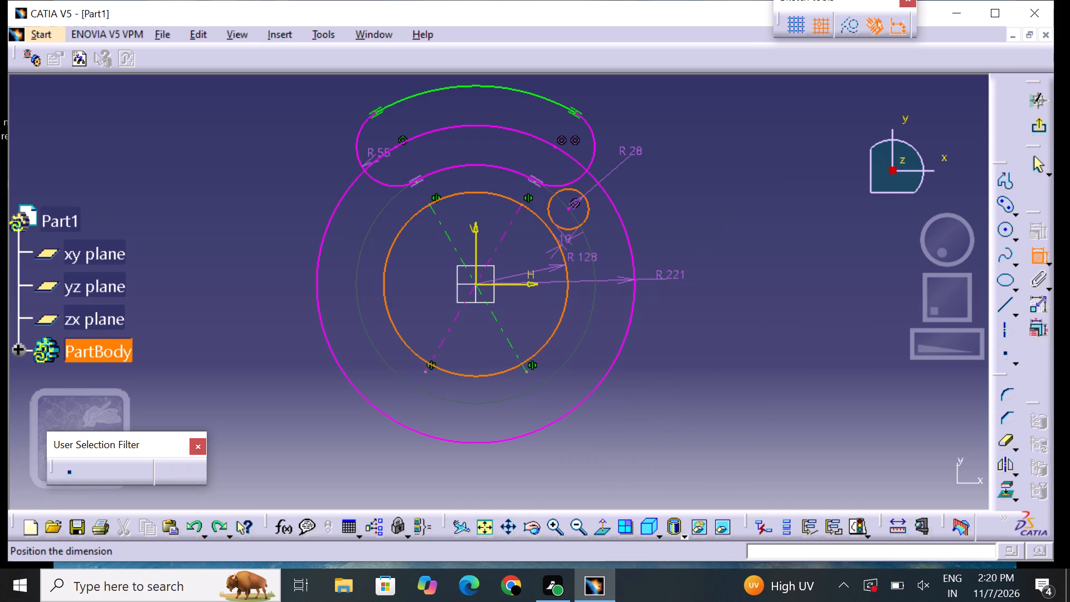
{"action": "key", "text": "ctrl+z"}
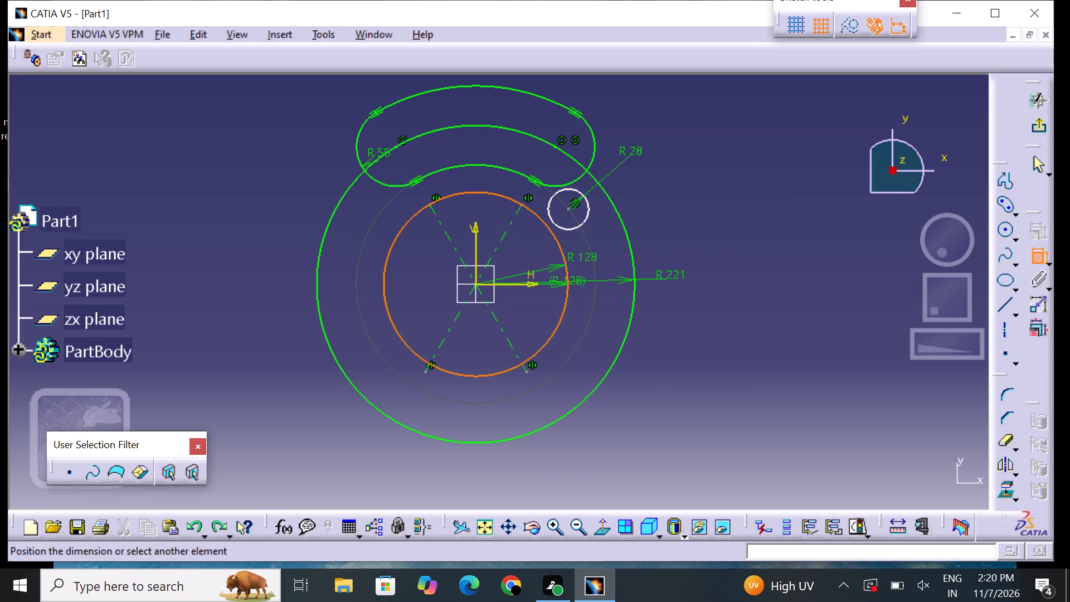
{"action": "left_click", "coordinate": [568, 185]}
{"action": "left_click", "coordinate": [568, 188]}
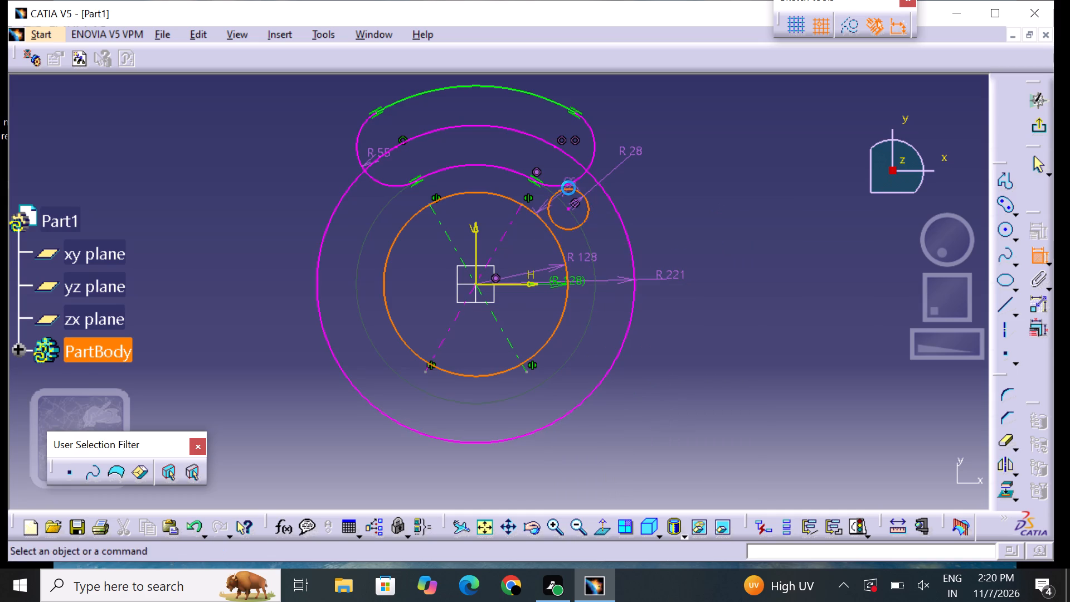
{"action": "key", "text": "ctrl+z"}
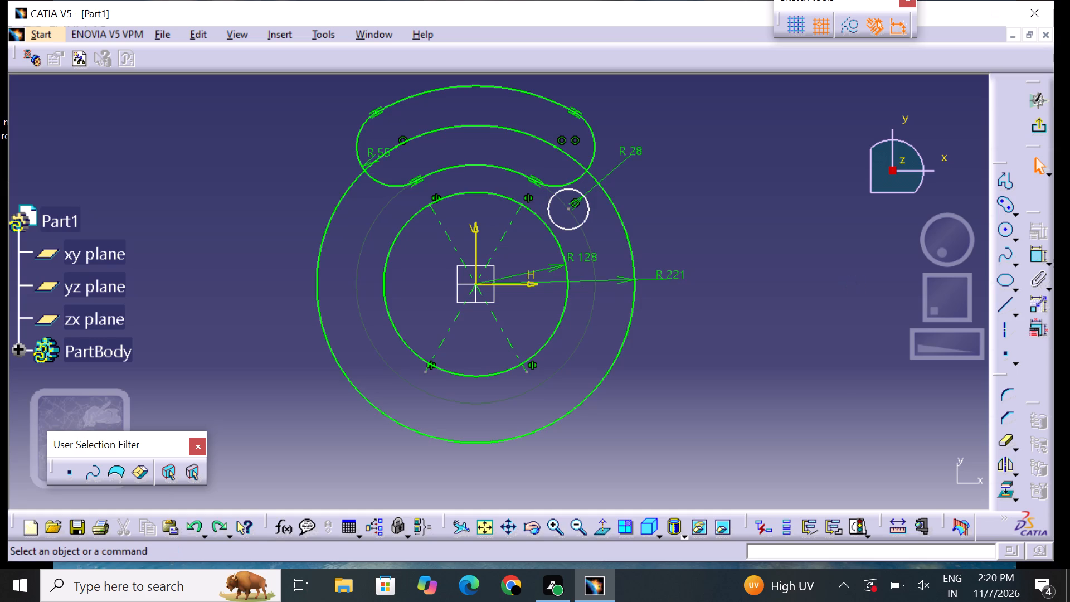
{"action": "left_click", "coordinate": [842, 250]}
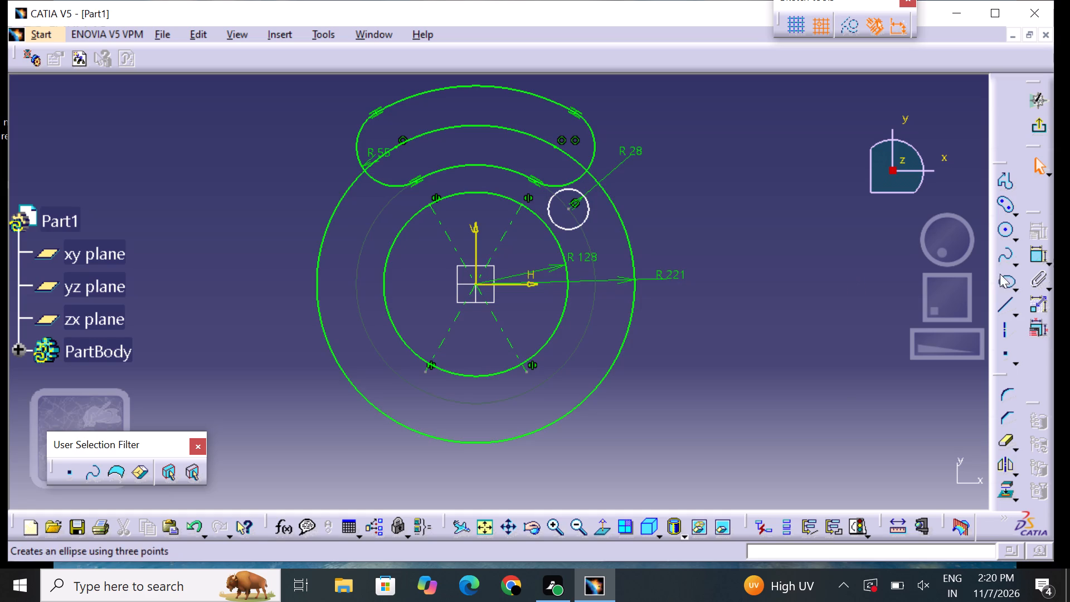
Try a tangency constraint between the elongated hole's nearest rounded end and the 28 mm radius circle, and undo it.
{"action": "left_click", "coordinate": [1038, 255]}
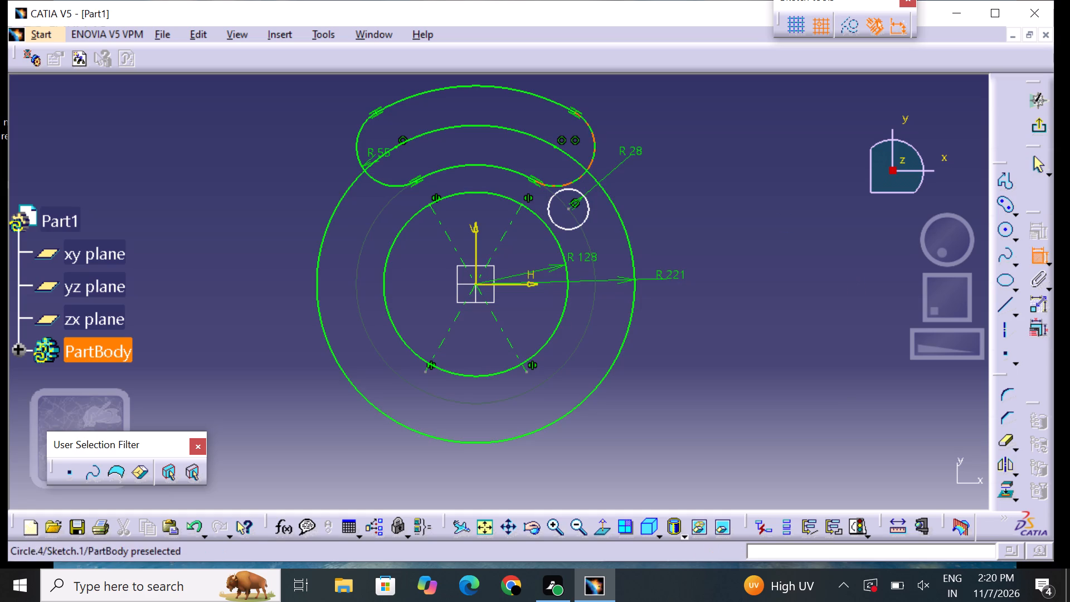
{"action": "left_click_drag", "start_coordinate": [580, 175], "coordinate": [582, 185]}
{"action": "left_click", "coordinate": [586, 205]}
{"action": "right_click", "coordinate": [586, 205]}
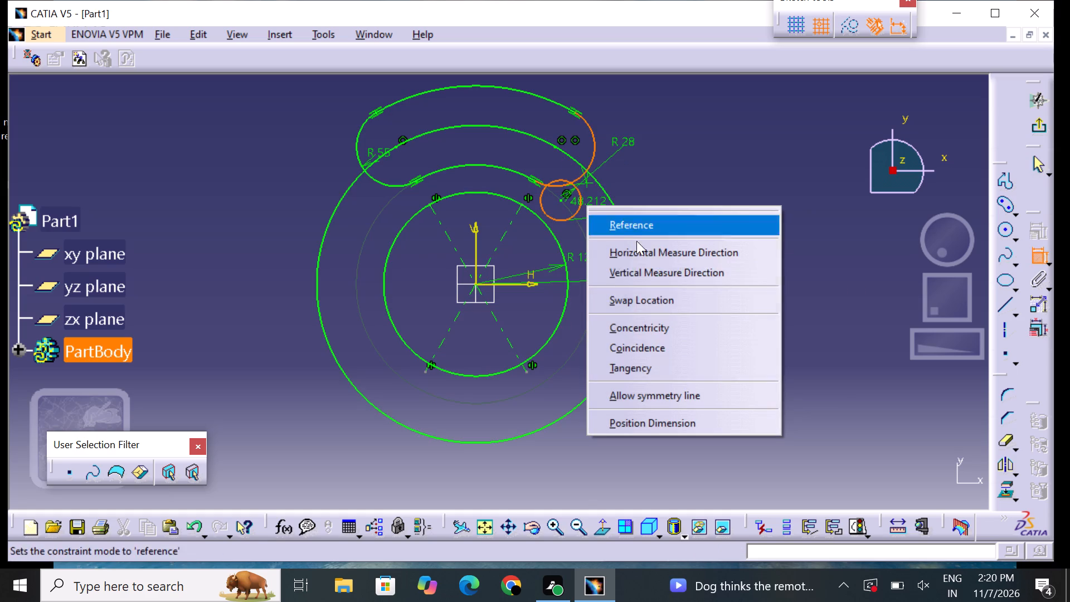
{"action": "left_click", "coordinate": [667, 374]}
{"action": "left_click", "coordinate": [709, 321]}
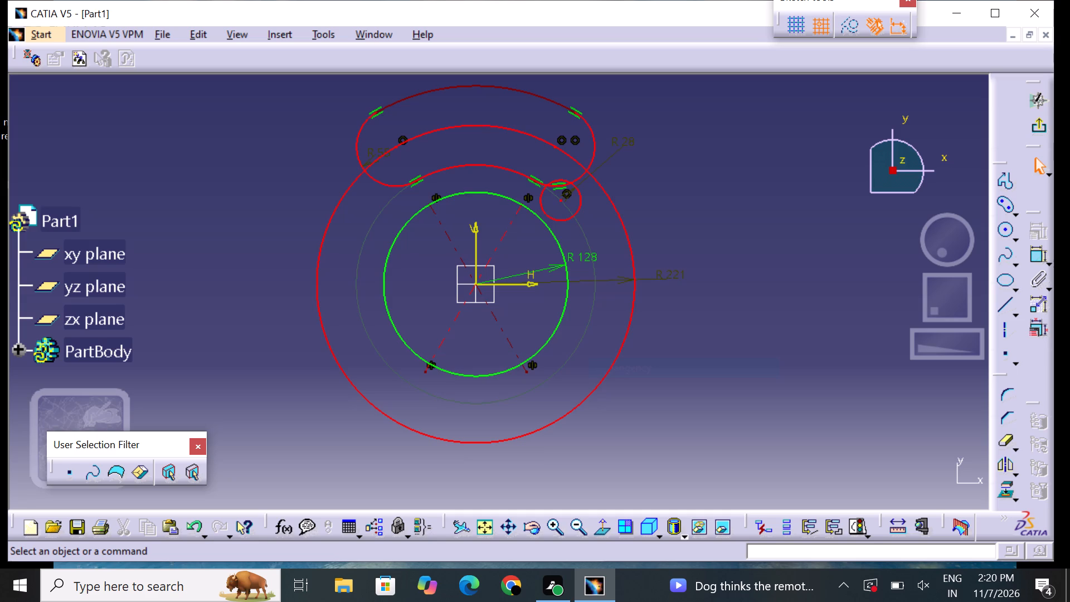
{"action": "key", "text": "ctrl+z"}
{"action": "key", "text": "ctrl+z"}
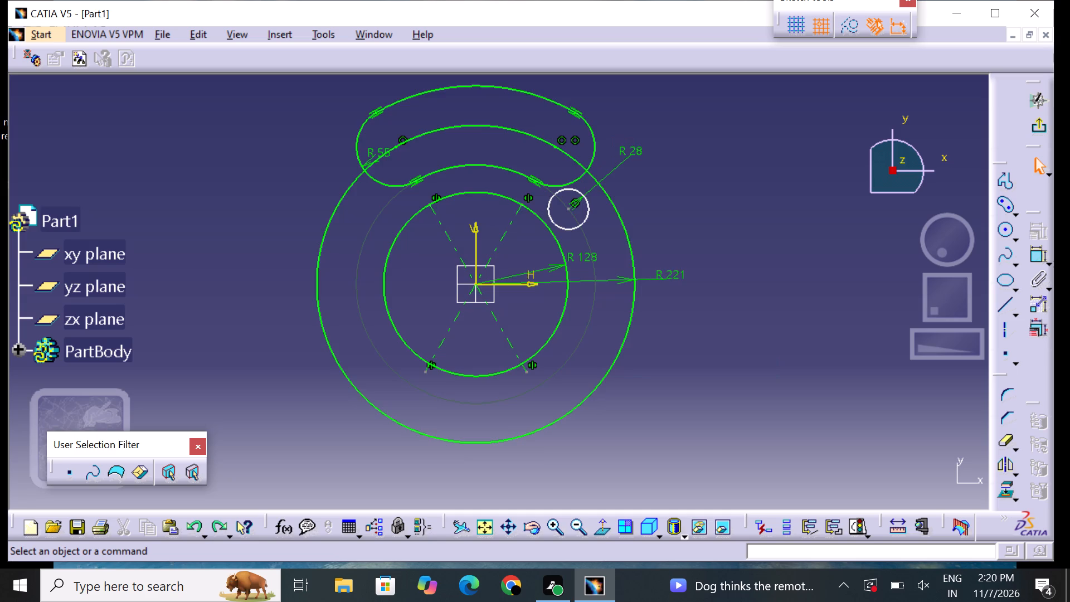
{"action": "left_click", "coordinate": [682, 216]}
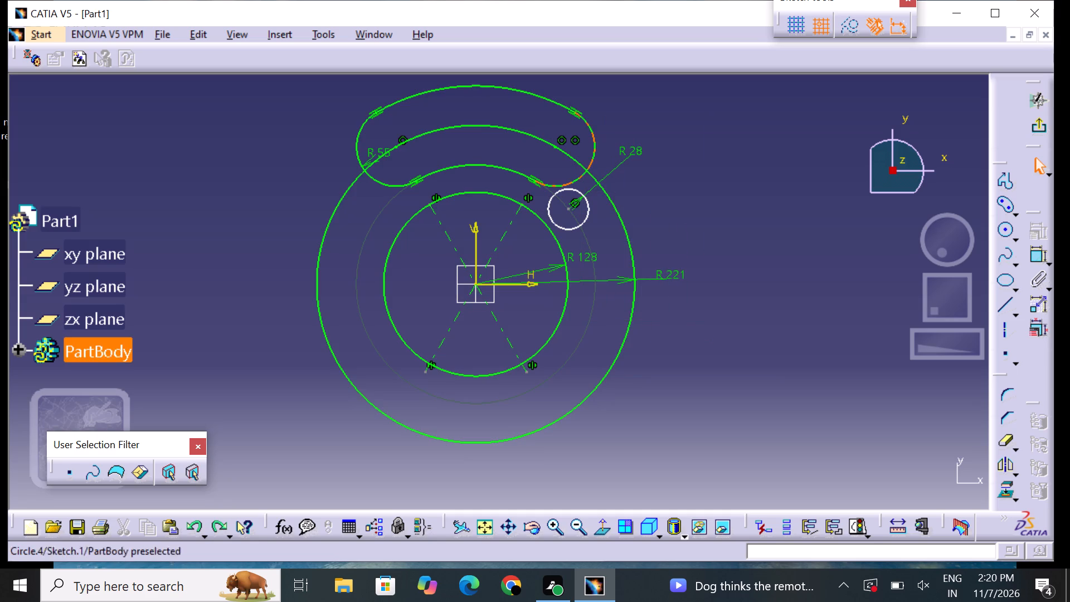
Shift the 28 mm radius circle freehand slightly away from the elongated hole's rounded end.
{"action": "left_click_drag", "start_coordinate": [581, 220], "coordinate": [587, 226]}
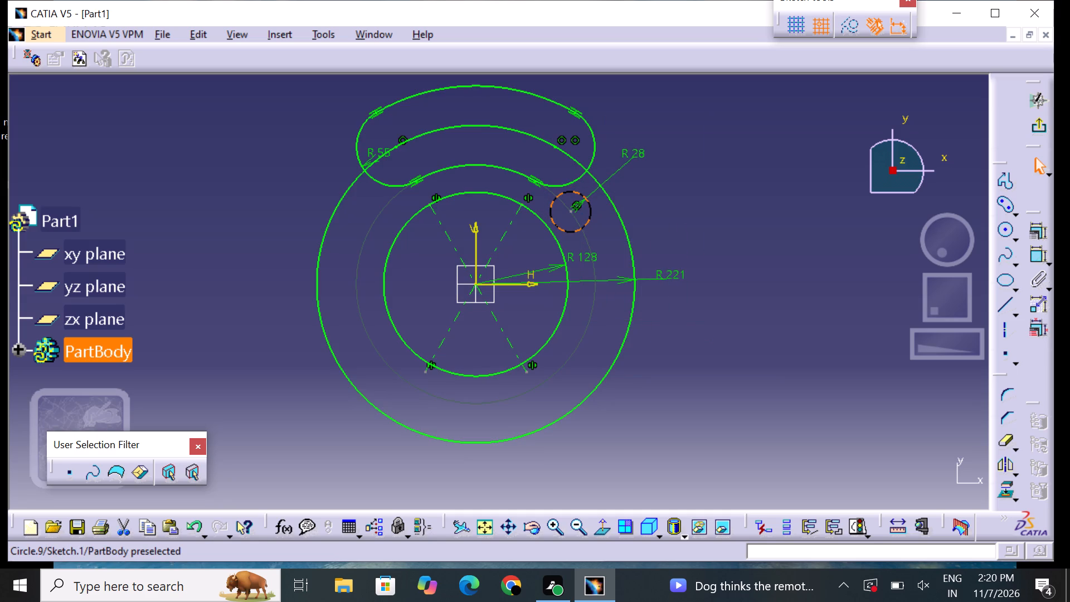
{"action": "left_click_drag", "start_coordinate": [587, 226], "coordinate": [596, 225]}
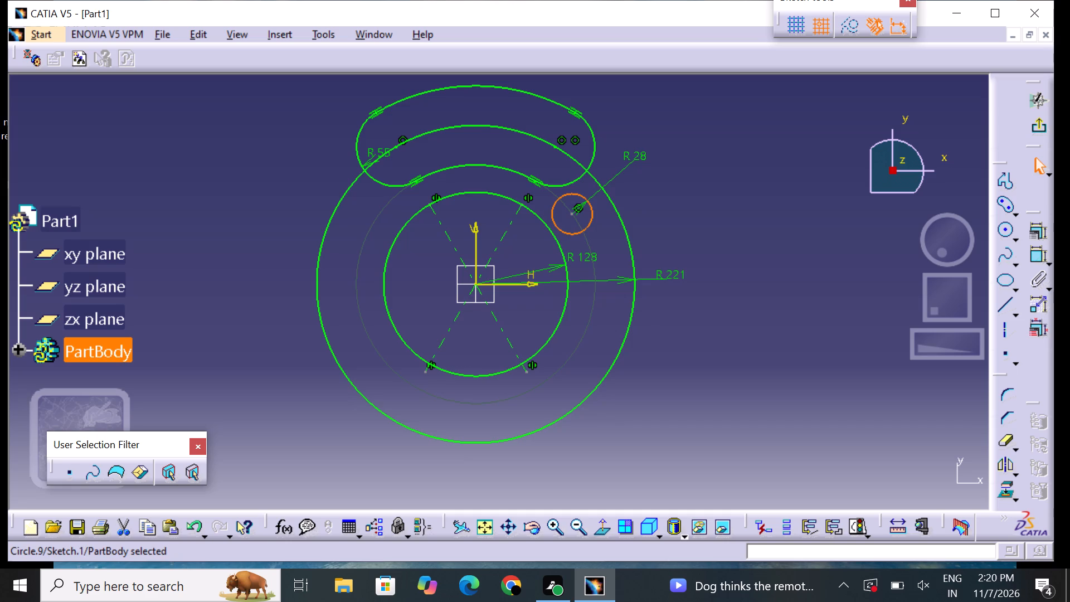
{"action": "left_click", "coordinate": [725, 228]}
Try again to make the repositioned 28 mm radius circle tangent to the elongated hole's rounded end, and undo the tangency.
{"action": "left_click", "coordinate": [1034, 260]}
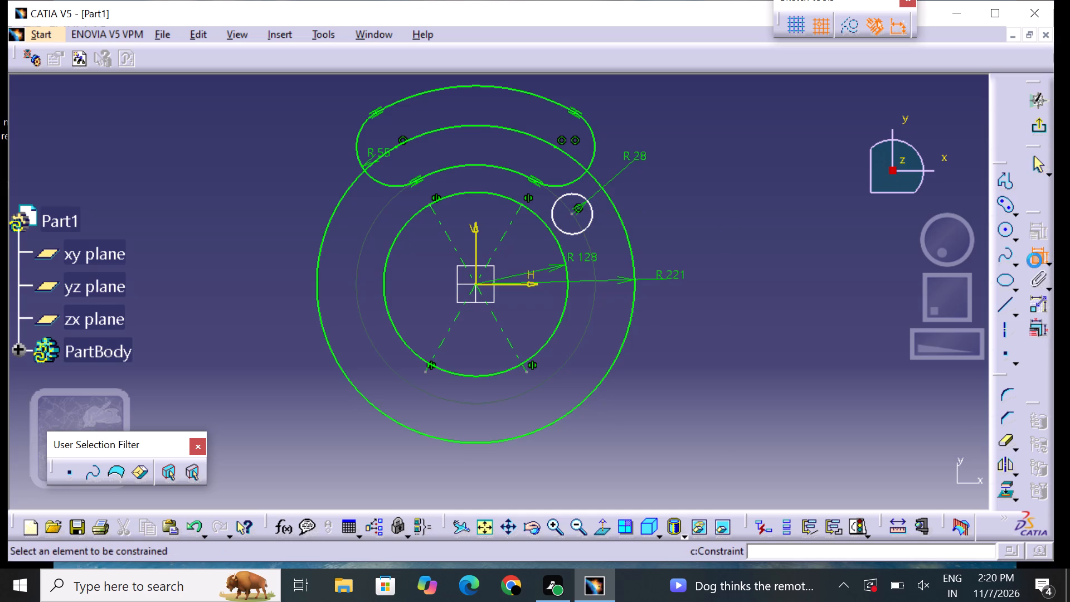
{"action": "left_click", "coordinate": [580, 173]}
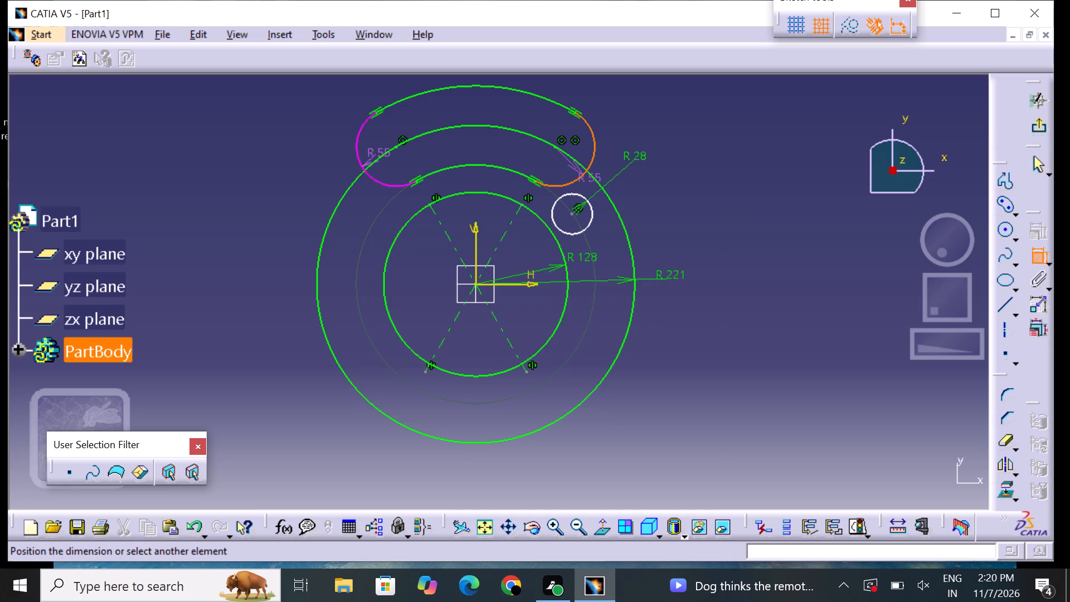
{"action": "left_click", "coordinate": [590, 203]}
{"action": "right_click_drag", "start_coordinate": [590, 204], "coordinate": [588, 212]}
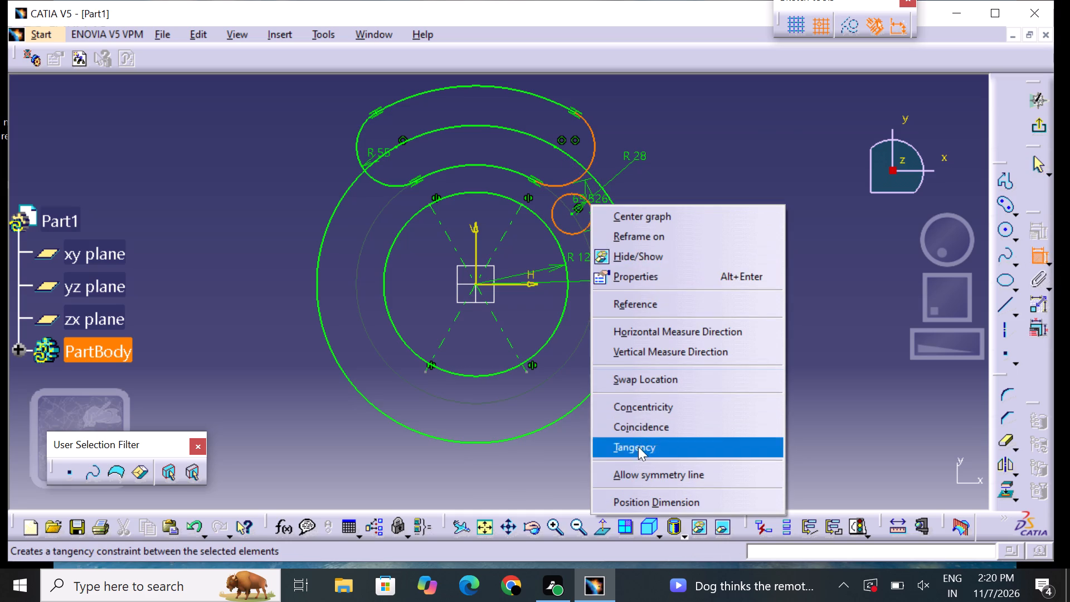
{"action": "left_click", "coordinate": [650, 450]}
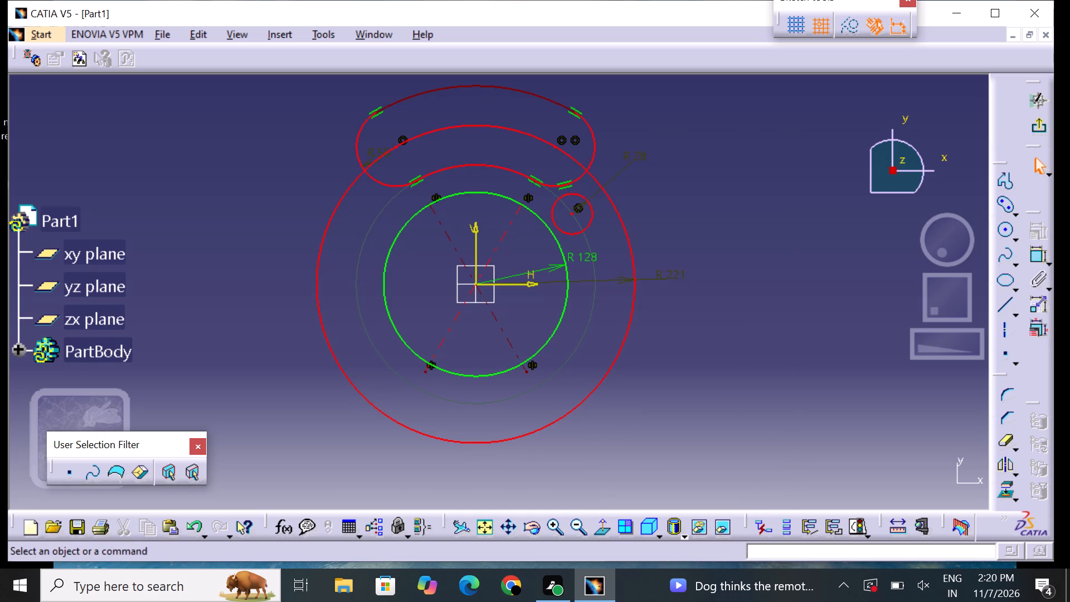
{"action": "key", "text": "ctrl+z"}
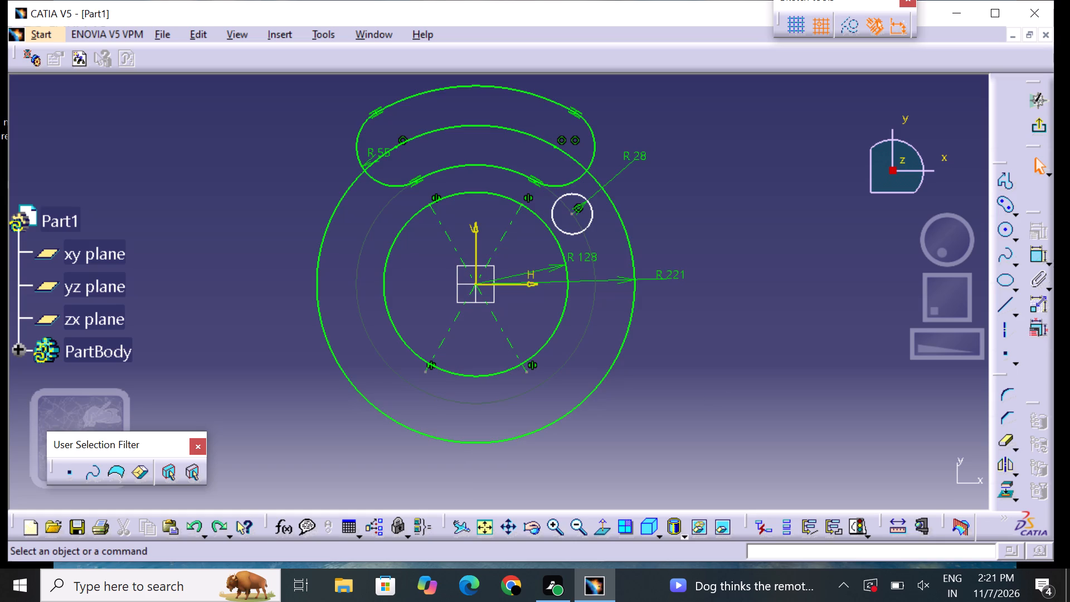
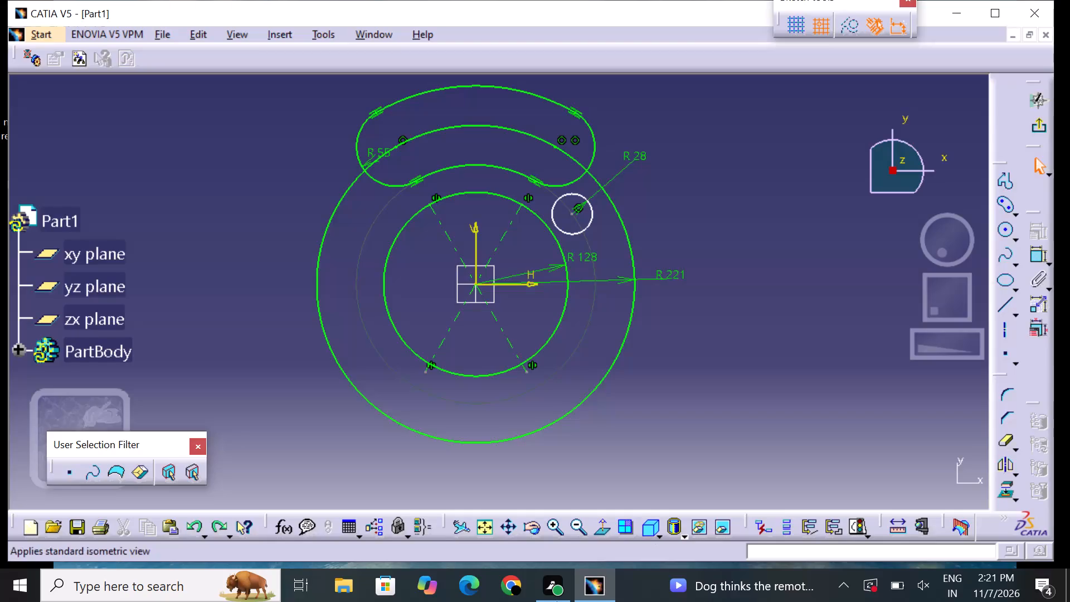
Reposition the 28 mm radius circle freehand, leaving it just below the elongated hole's nearest rounded end.
{"action": "double_click", "coordinate": [557, 533]}
{"action": "double_click", "coordinate": [557, 533]}
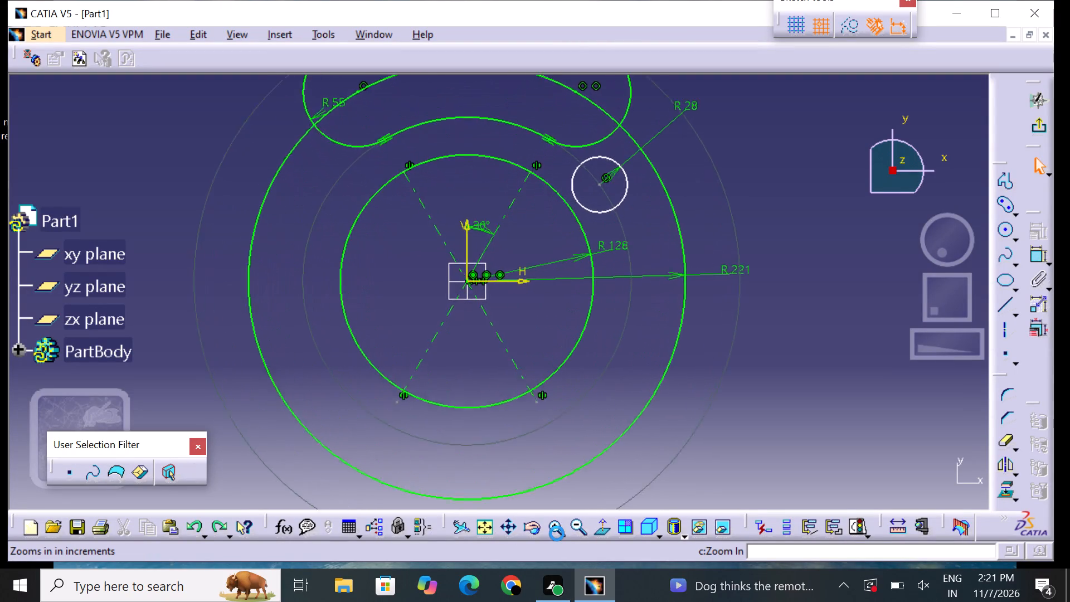
{"action": "middle_click_drag", "start_coordinate": [578, 205], "coordinate": [558, 377]}
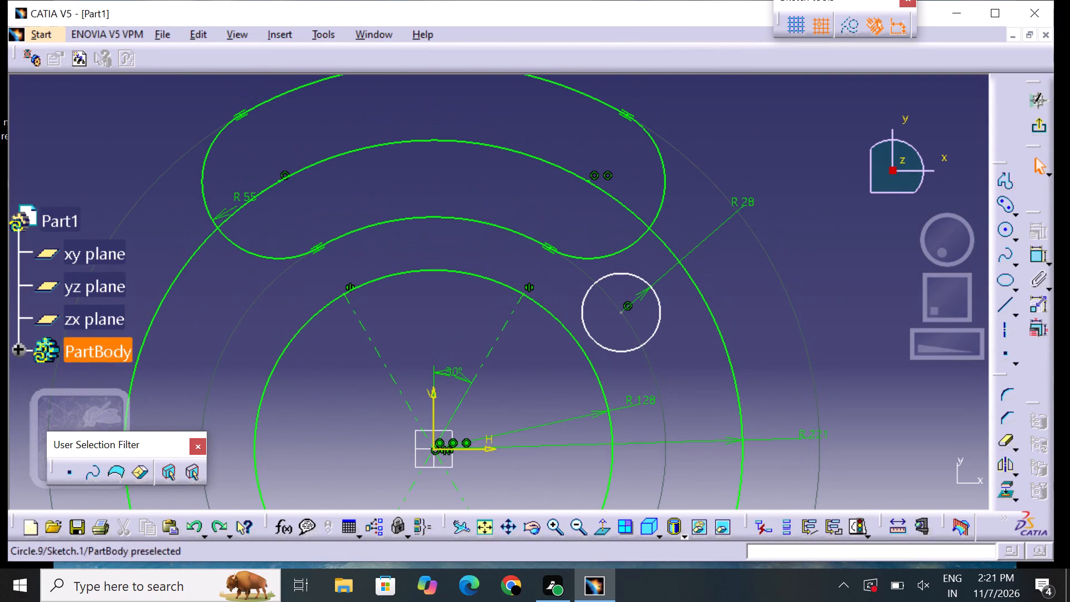
{"action": "left_click_drag", "start_coordinate": [600, 283], "coordinate": [600, 276]}
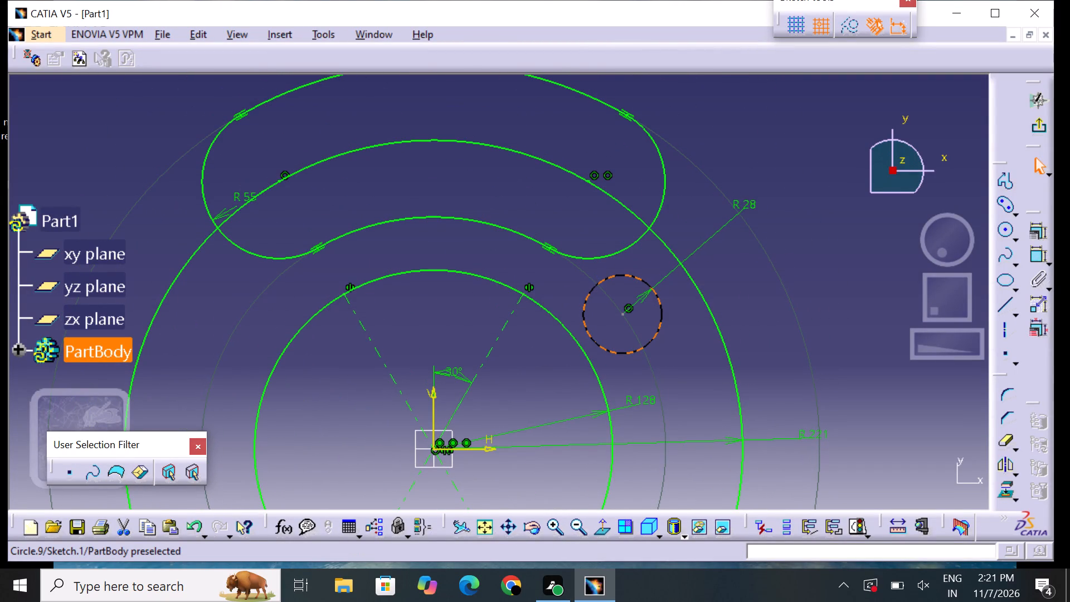
{"action": "left_click_drag", "start_coordinate": [600, 276], "coordinate": [578, 271]}
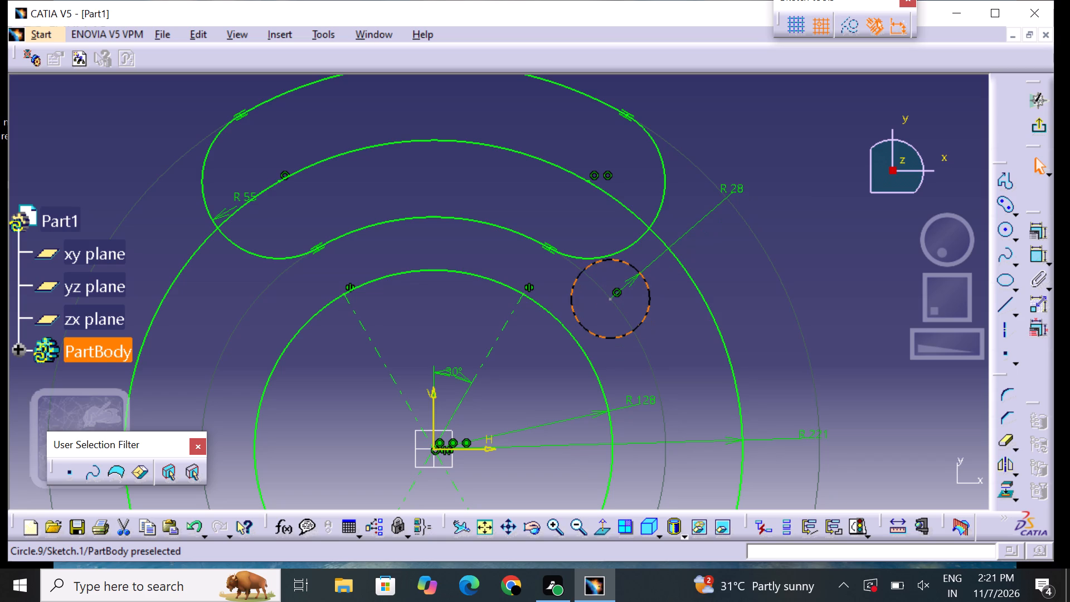
{"action": "left_click_drag", "start_coordinate": [605, 336], "coordinate": [606, 341]}
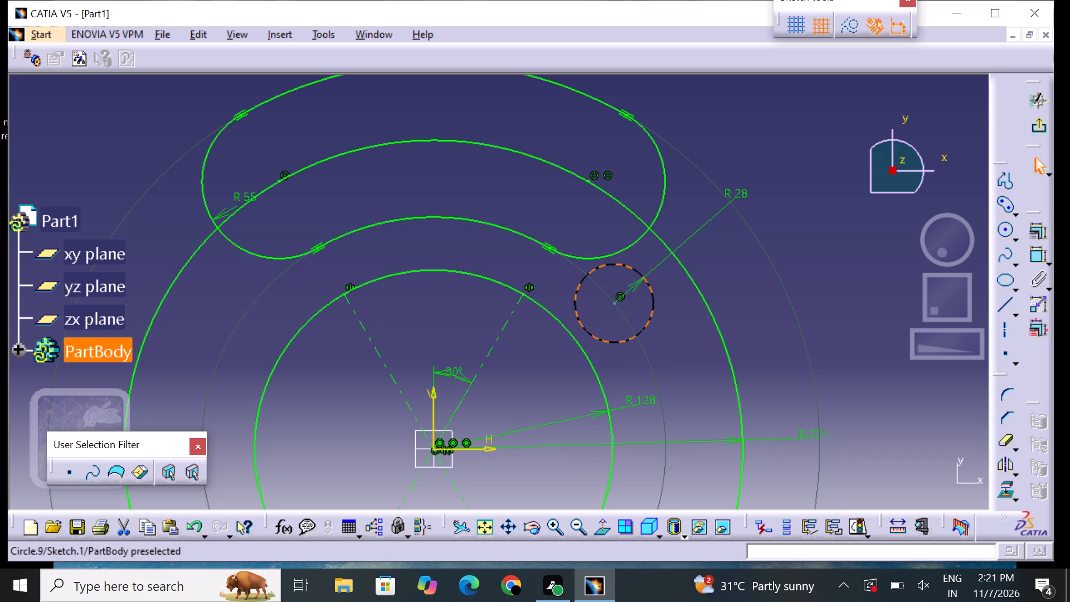
{"action": "left_click_drag", "start_coordinate": [606, 341], "coordinate": [595, 344]}
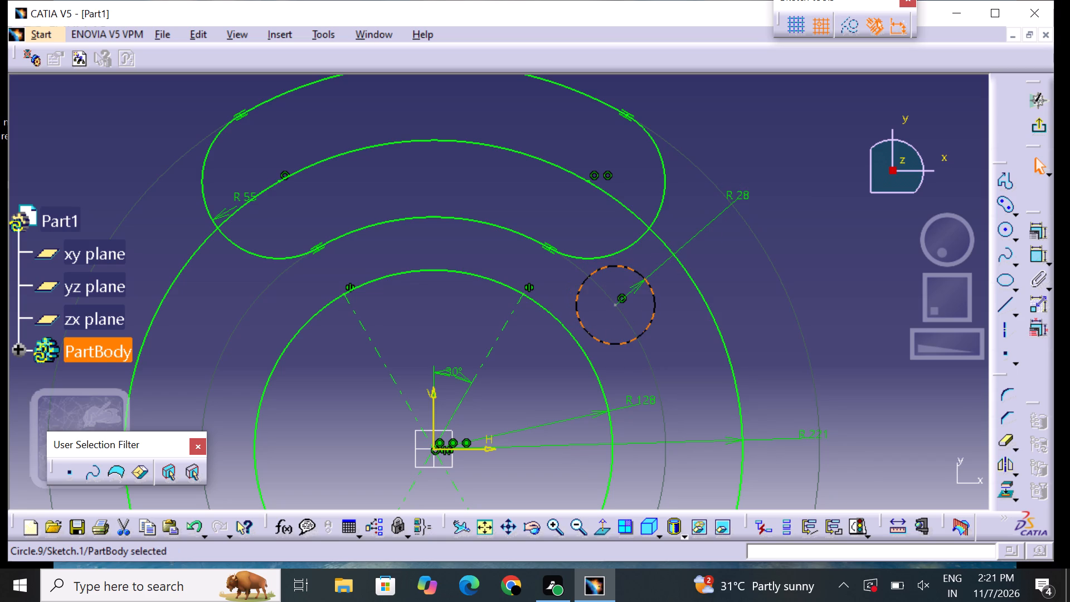
{"action": "left_click", "coordinate": [800, 292]}
Constrain the 28 mm radius circle tangent to the nearest rounded end of the elongated hole.
{"action": "left_click", "coordinate": [1028, 254]}
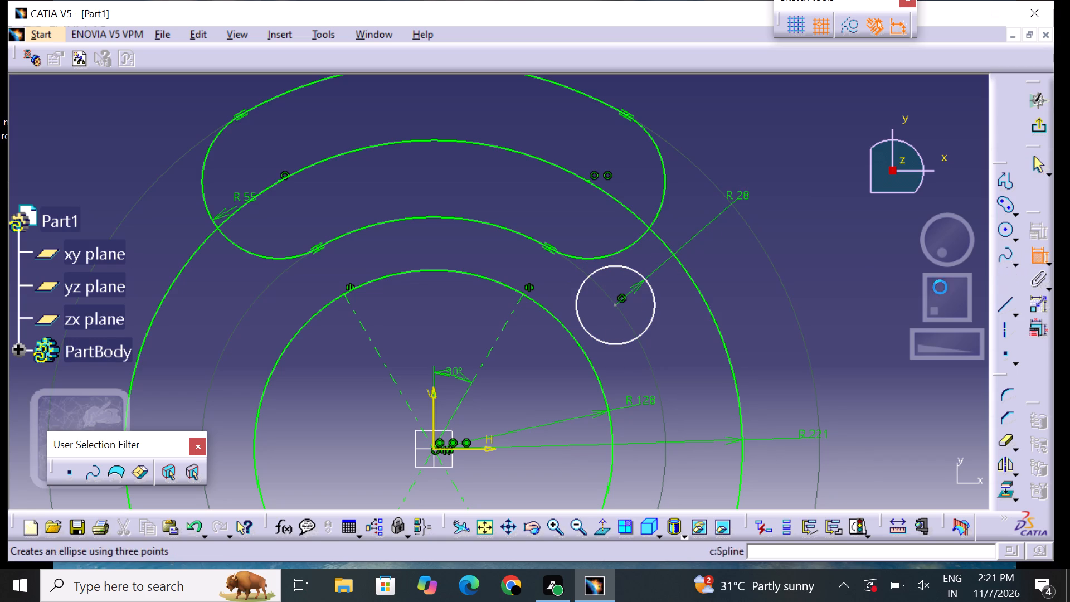
{"action": "left_click", "coordinate": [619, 250]}
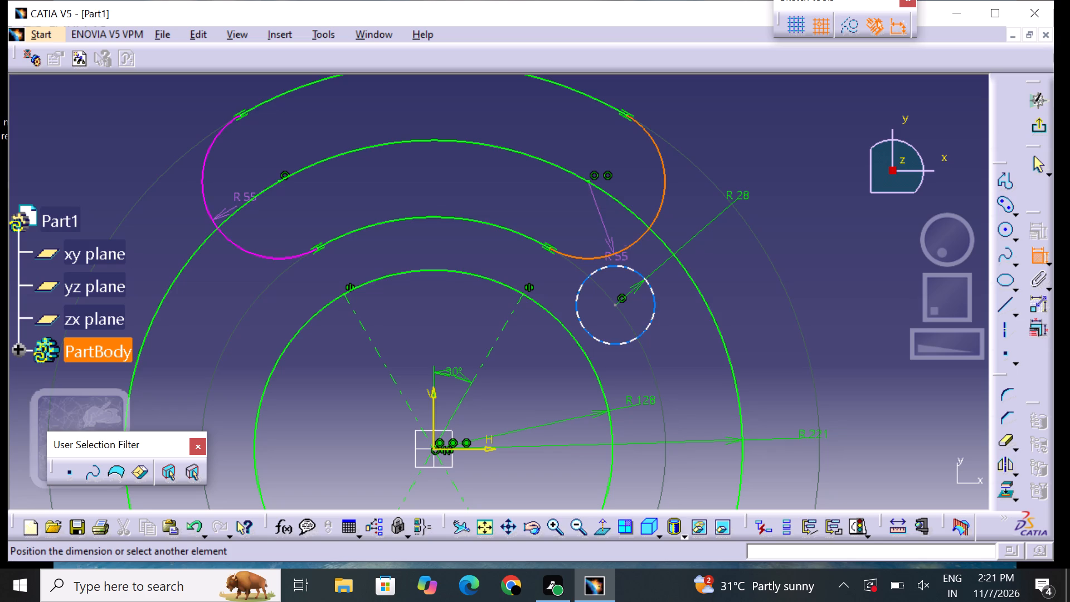
{"action": "left_click", "coordinate": [620, 265]}
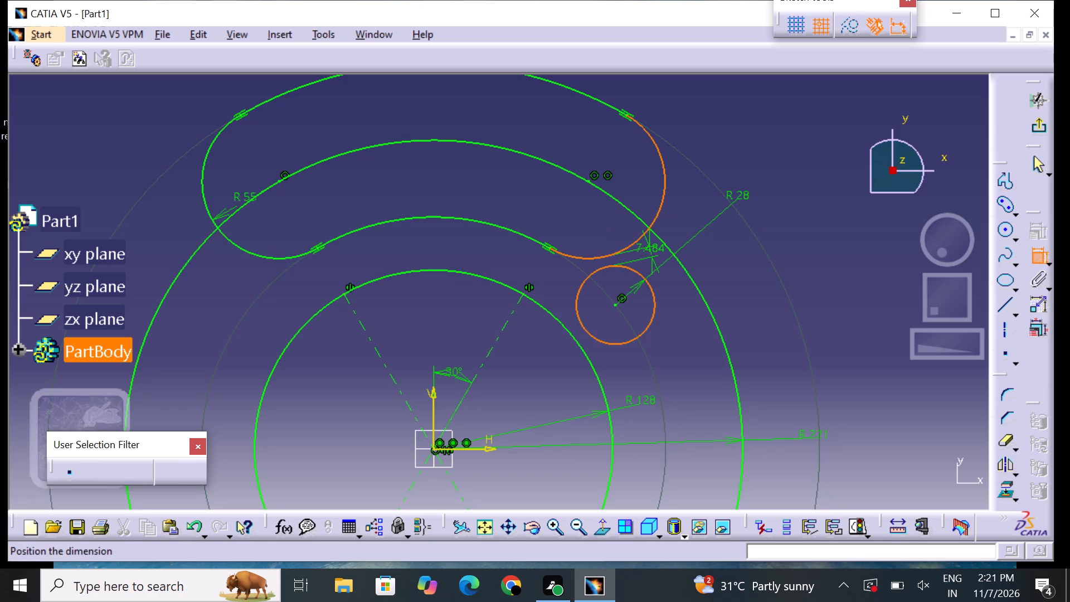
{"action": "right_click", "coordinate": [634, 264]}
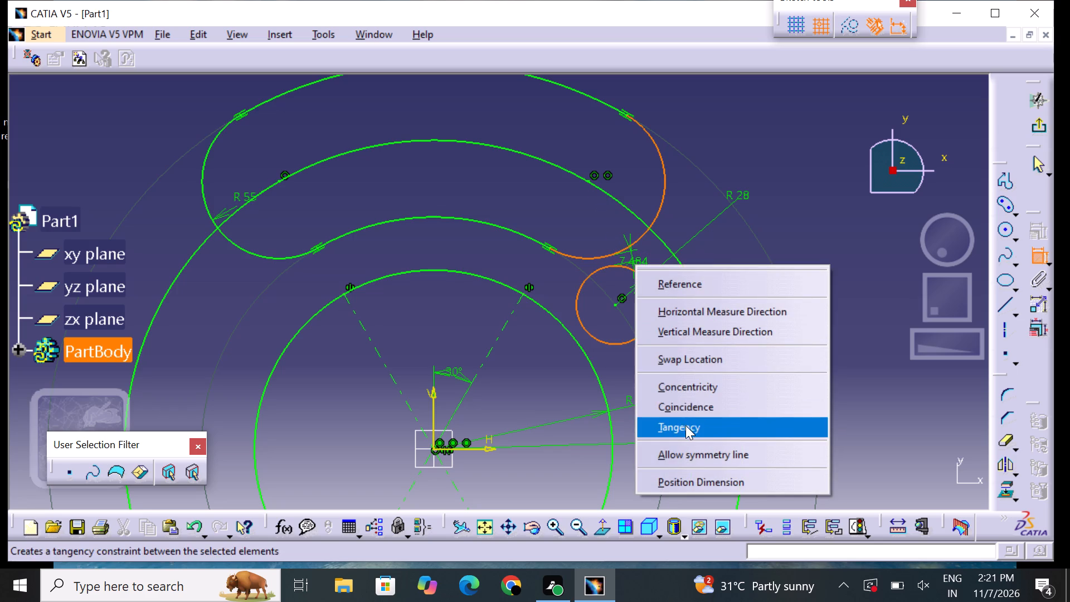
{"action": "left_click", "coordinate": [685, 425]}
{"action": "left_click", "coordinate": [832, 308]}
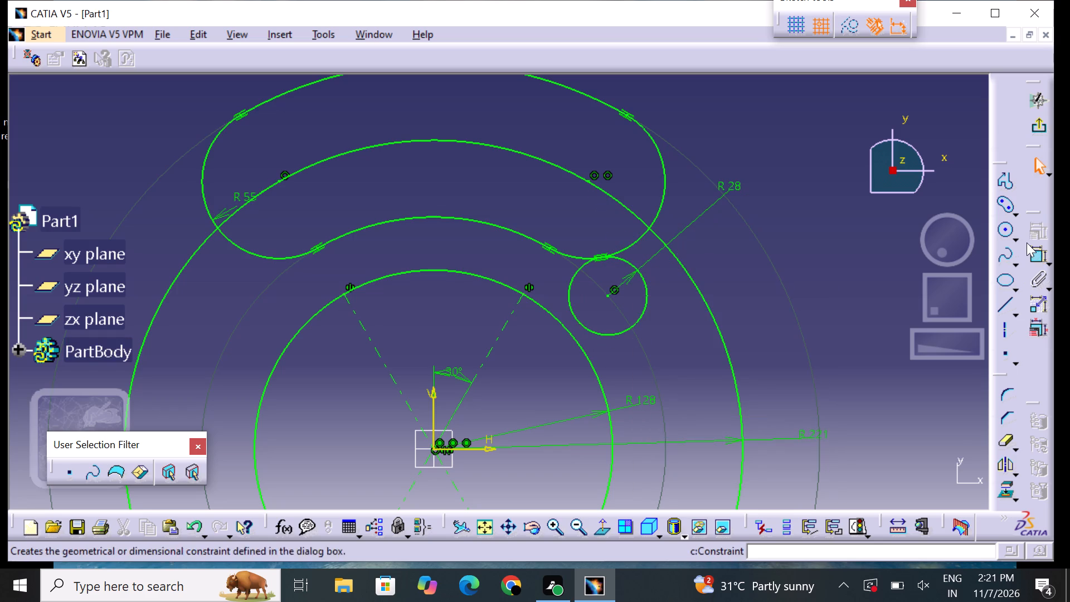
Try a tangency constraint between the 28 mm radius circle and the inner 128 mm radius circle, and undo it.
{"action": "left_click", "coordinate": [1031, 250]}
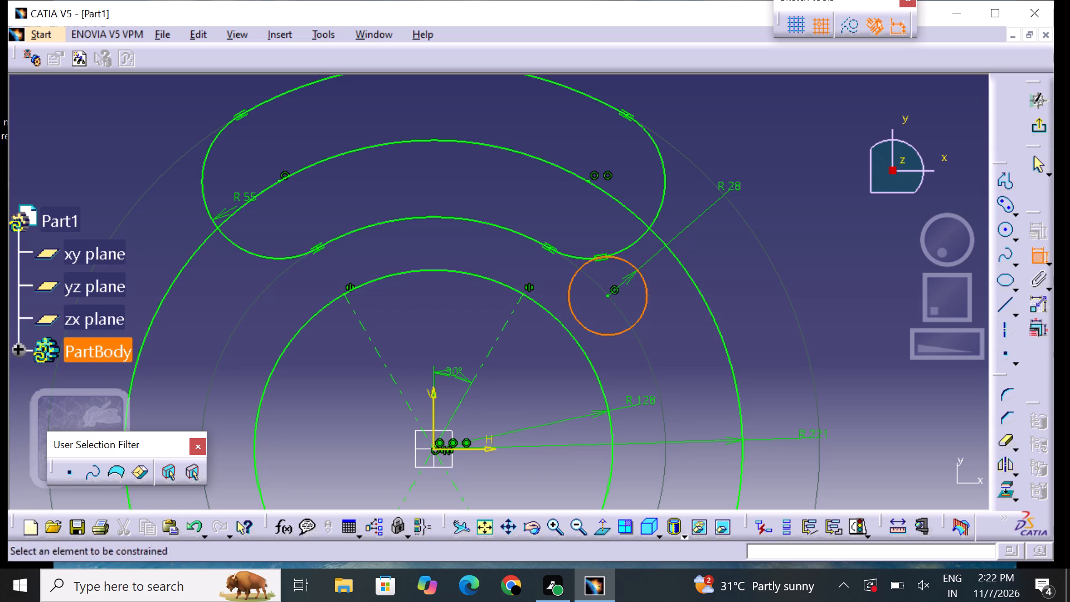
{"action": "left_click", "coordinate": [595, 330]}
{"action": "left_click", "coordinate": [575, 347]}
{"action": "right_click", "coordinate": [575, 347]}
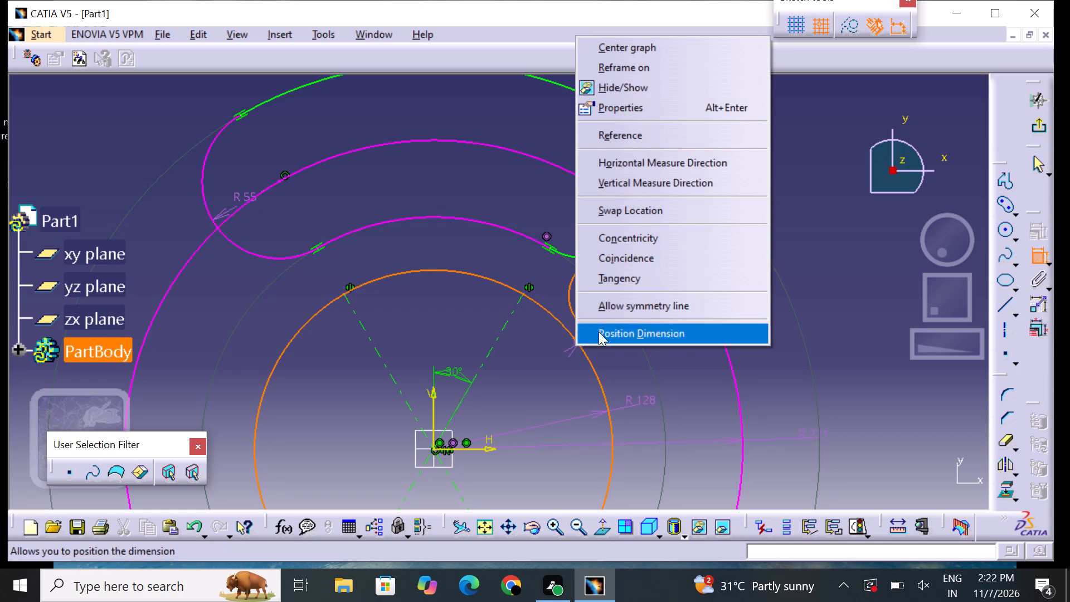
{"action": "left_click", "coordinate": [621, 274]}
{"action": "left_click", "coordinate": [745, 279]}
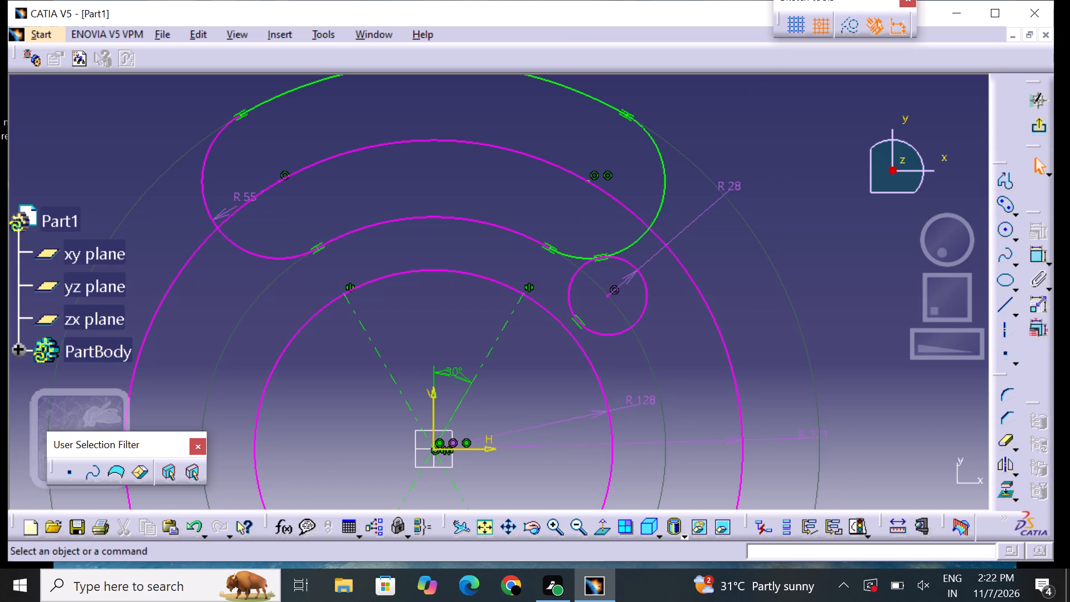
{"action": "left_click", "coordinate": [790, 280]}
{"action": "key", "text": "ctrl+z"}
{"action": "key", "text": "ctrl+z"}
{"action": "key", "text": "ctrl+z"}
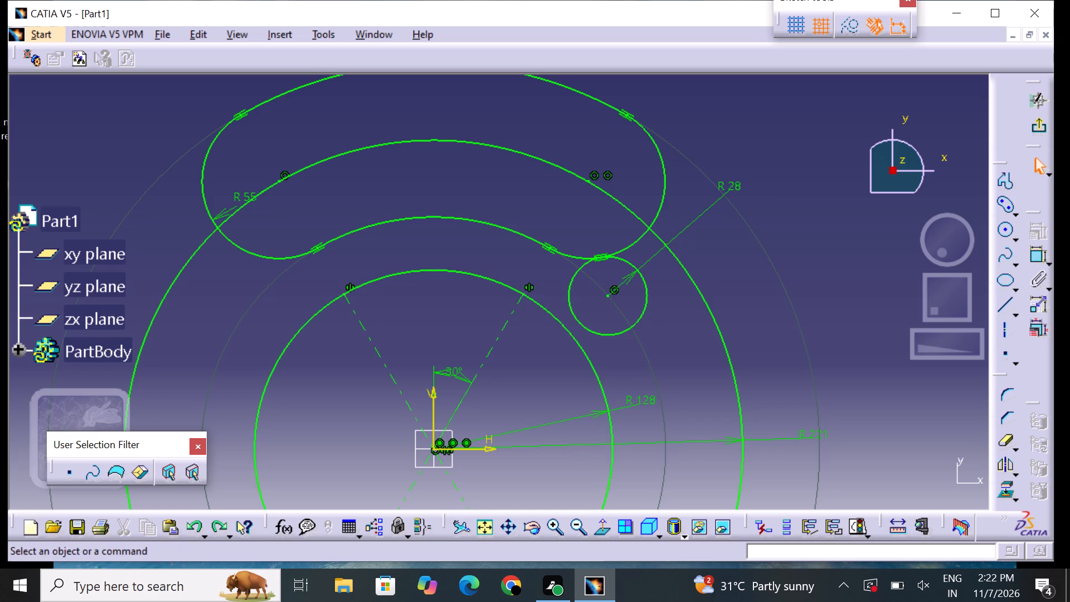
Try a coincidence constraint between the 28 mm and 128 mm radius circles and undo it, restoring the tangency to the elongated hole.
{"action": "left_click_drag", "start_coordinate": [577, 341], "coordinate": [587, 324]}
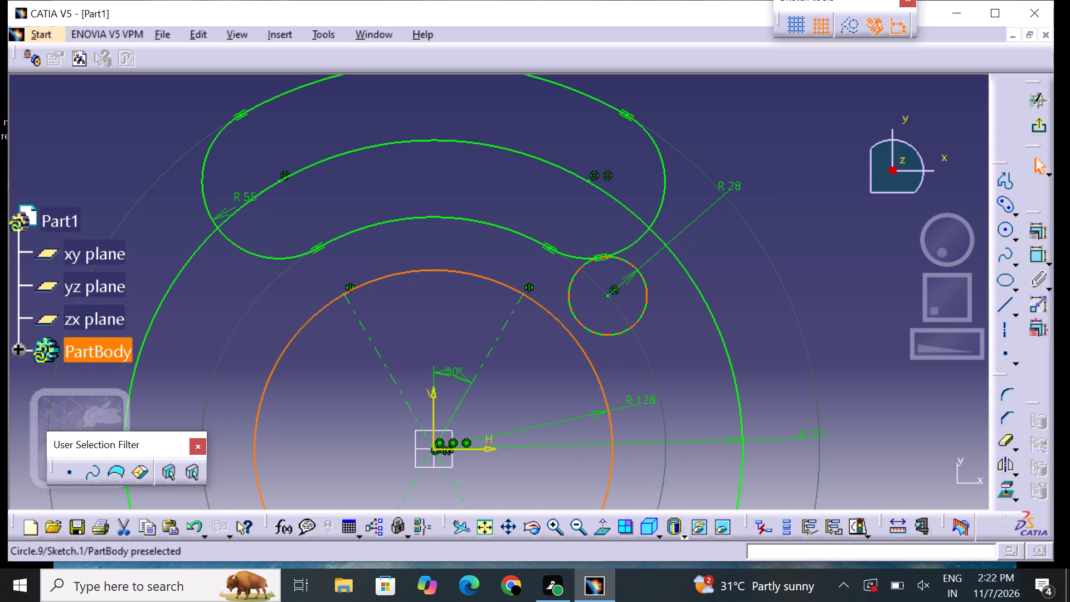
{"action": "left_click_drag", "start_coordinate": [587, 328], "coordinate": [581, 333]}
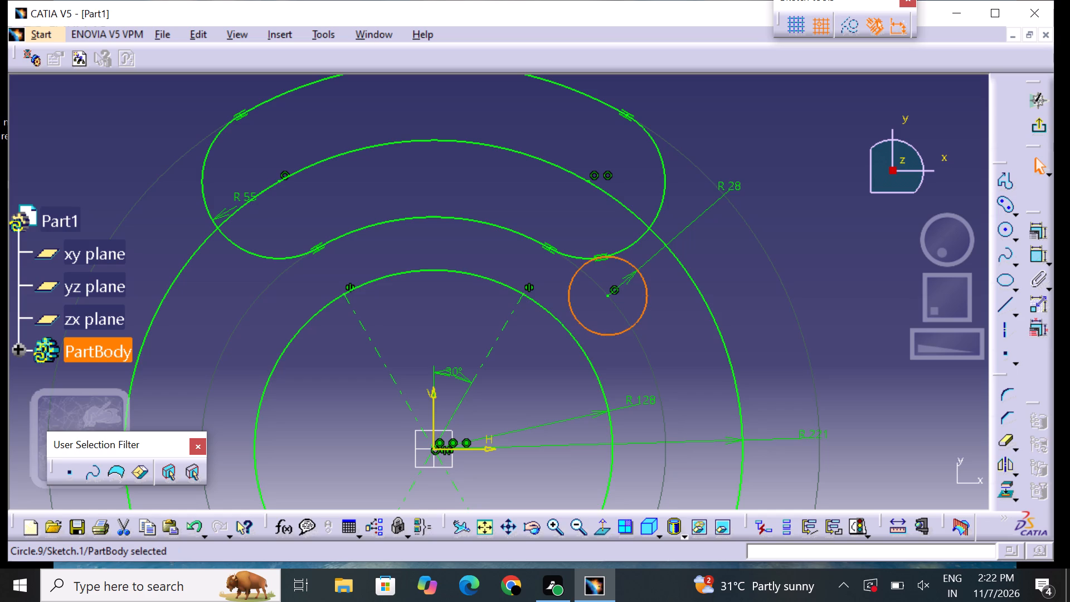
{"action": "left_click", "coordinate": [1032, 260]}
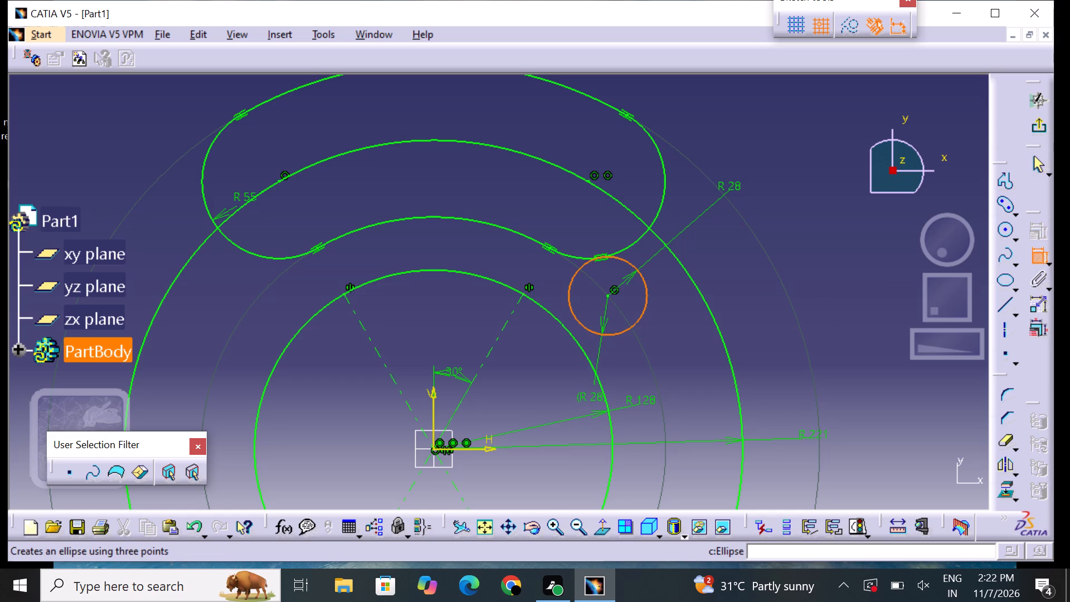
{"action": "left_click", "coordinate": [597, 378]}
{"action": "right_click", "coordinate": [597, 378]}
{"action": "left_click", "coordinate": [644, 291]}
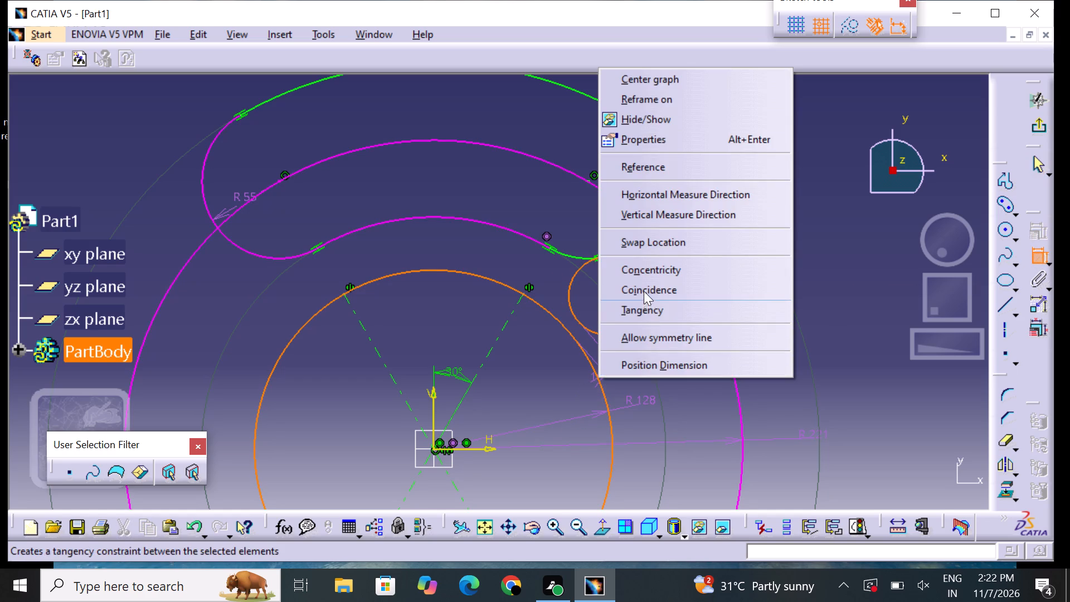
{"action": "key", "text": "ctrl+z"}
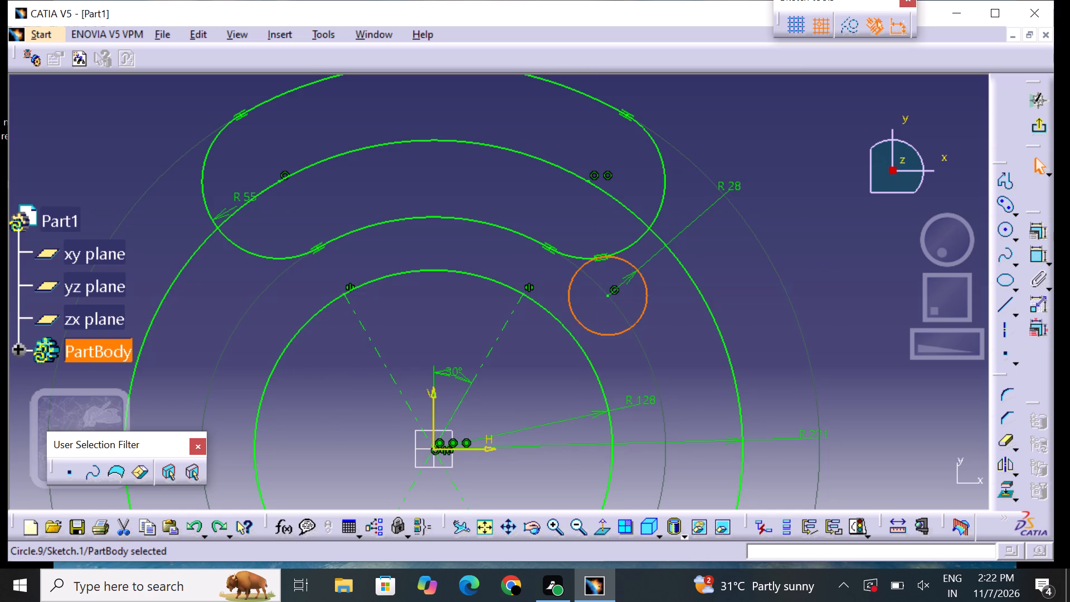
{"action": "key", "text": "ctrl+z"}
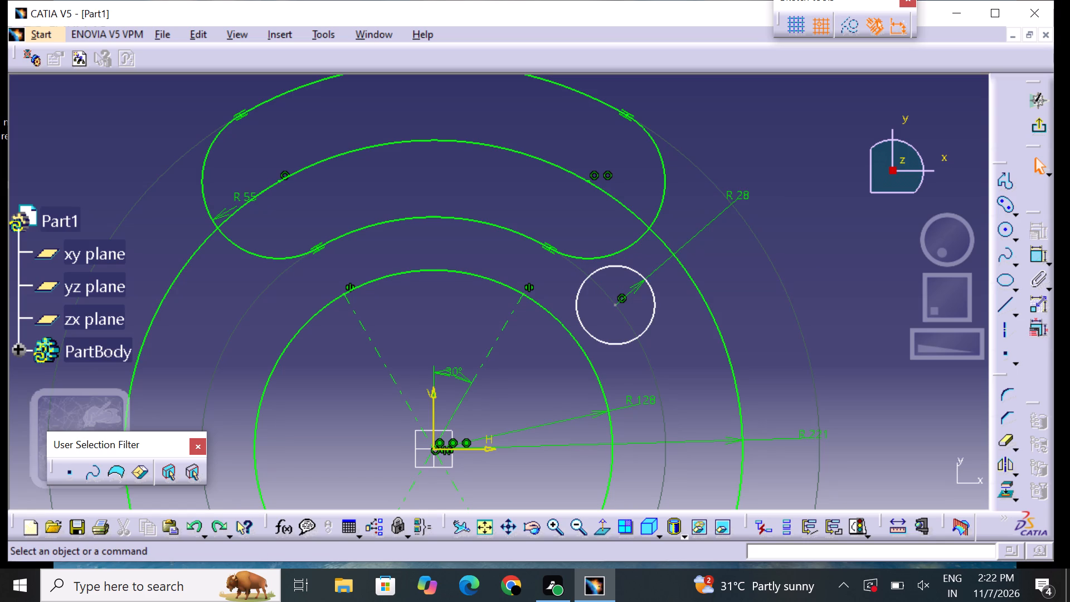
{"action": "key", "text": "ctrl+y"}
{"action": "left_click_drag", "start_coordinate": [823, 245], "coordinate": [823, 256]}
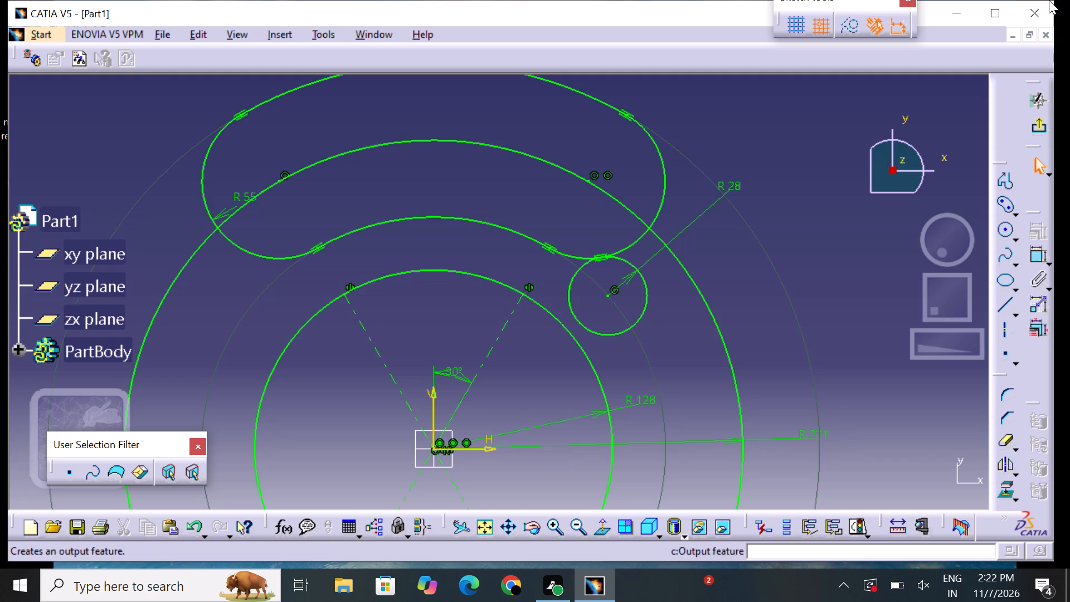
Mirror the 28 mm radius circle about the sketch's vertical axis.
{"action": "left_click", "coordinate": [575, 529]}
{"action": "middle_click_drag", "start_coordinate": [529, 376], "coordinate": [534, 375]}
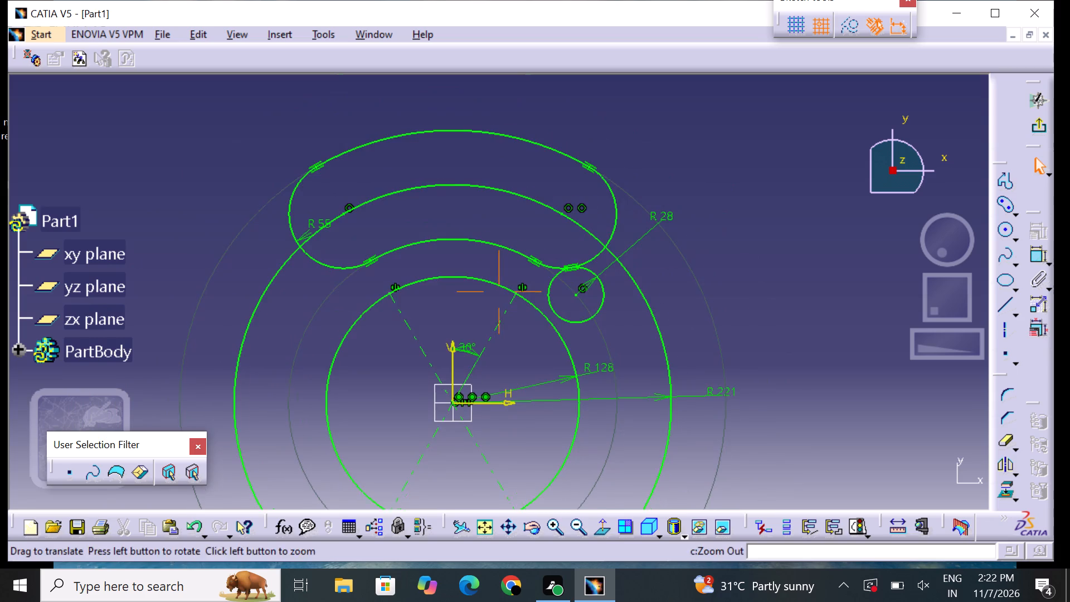
{"action": "middle_click_drag", "start_coordinate": [534, 375], "coordinate": [581, 335]}
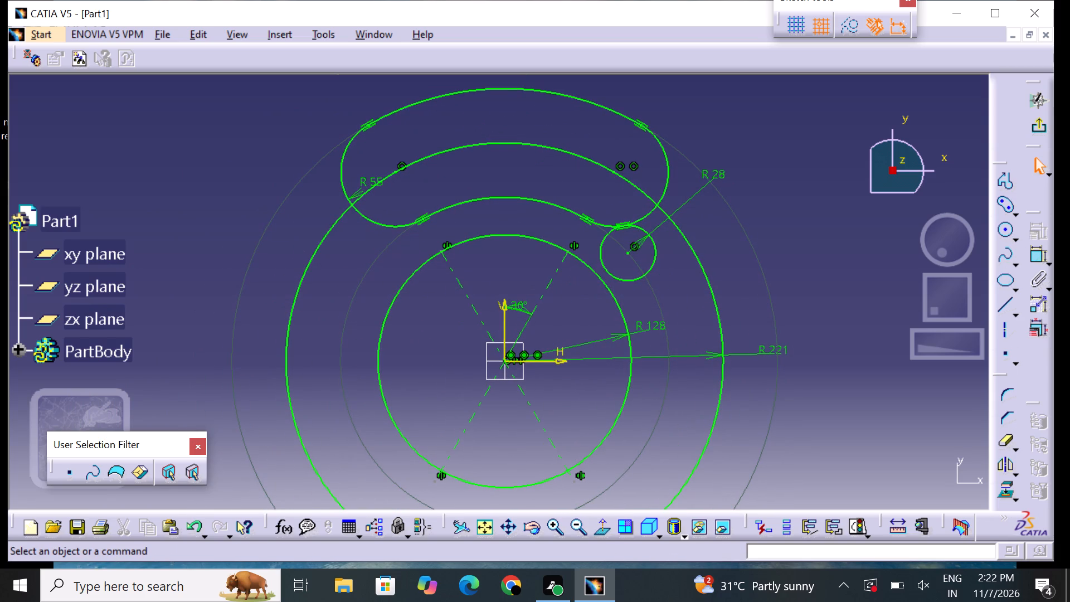
{"action": "left_click", "coordinate": [646, 272]}
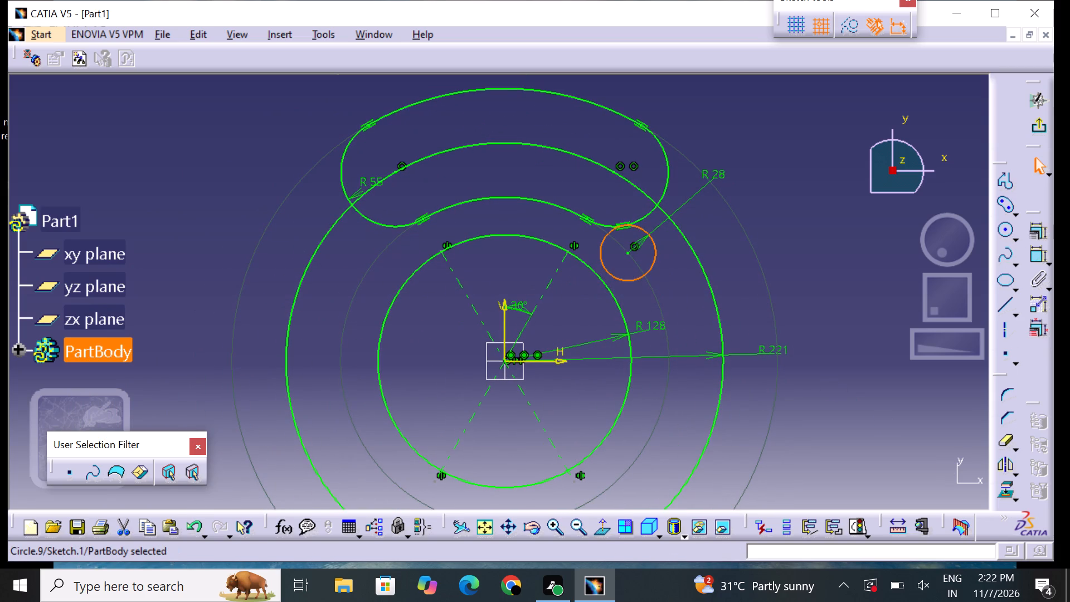
{"action": "left_click", "coordinate": [1010, 465]}
{"action": "left_click", "coordinate": [1005, 470]}
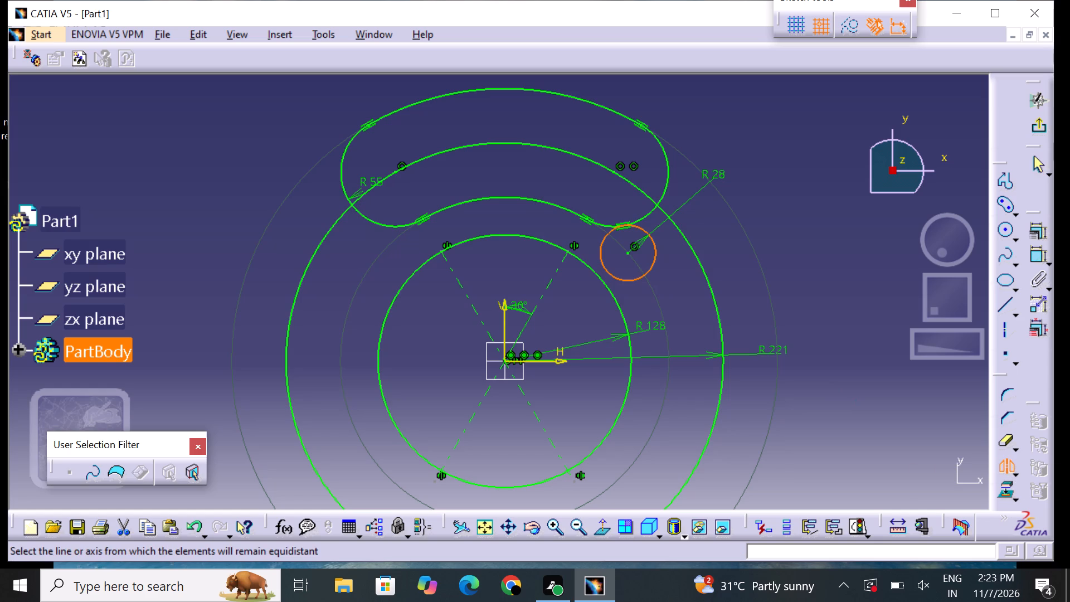
{"action": "left_click", "coordinate": [504, 324]}
{"action": "left_click", "coordinate": [823, 324]}
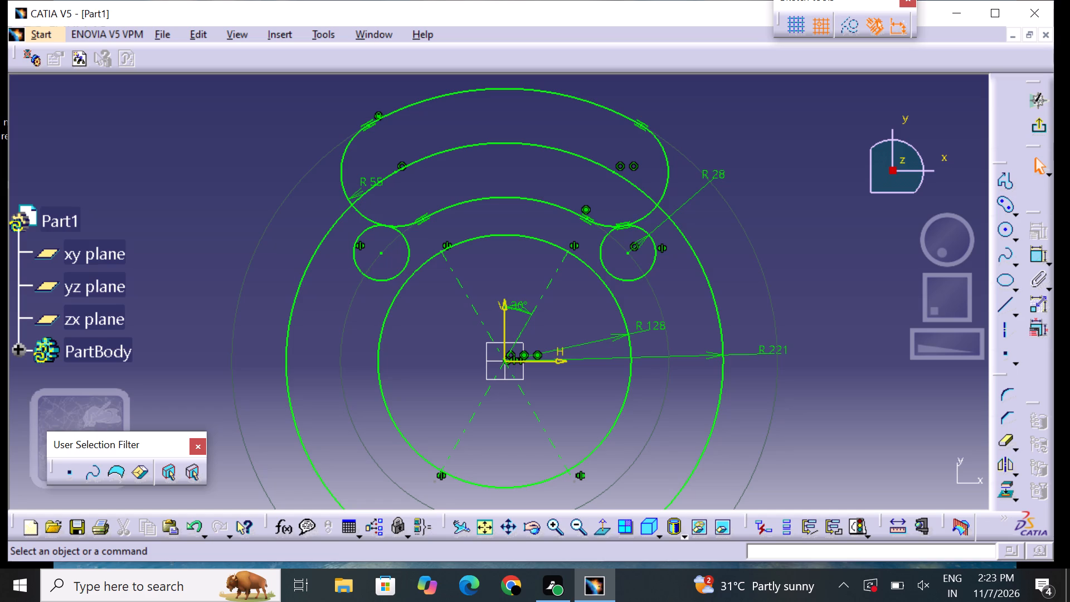
Set the inner concentric circle's radius to 138 mm.
{"action": "double_click", "coordinate": [663, 323]}
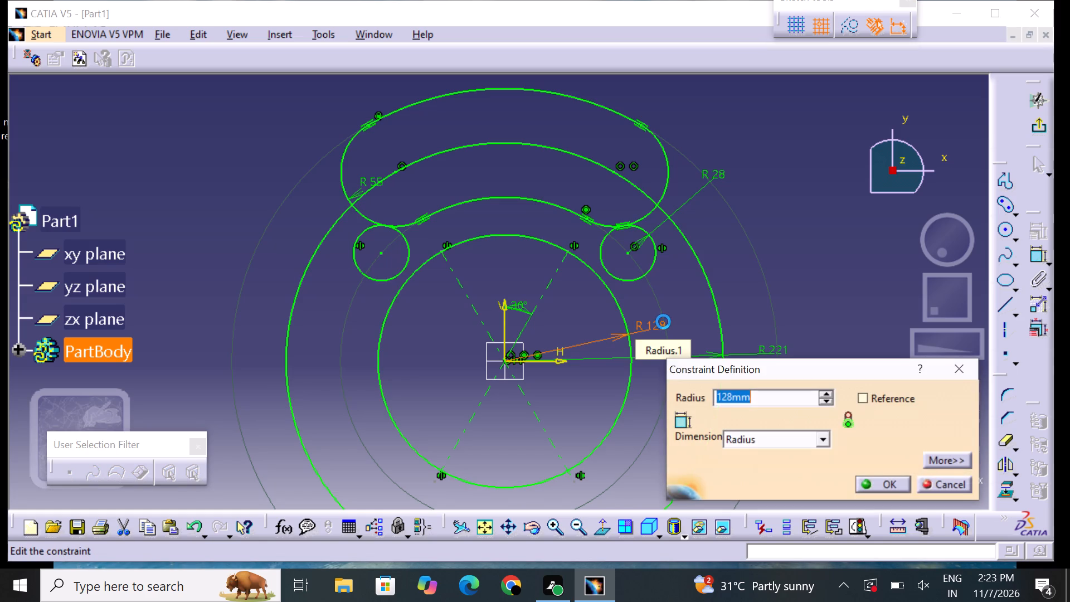
{"action": "key", "text": "BackSpace"}
{"action": "type", "text": "13"}
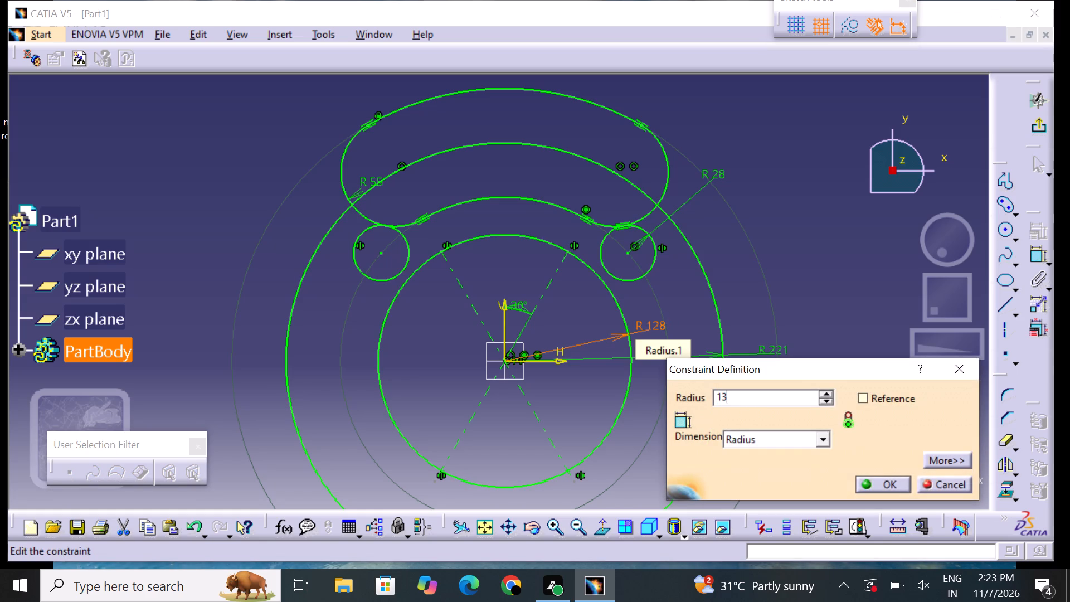
{"action": "key", "text": "8"}
{"action": "key", "text": "Return"}
{"action": "left_click", "coordinate": [860, 300]}
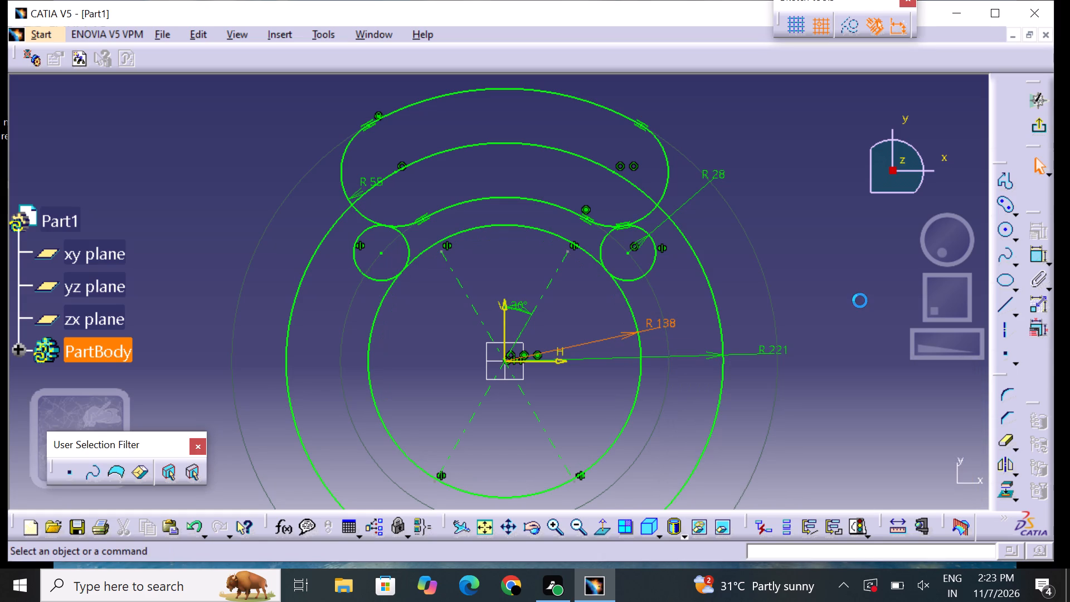
Draw a horizontal line through the sketch origin, spanning the full width of the 221 mm radius circle.
{"action": "middle_click_drag", "start_coordinate": [745, 327], "coordinate": [743, 287]}
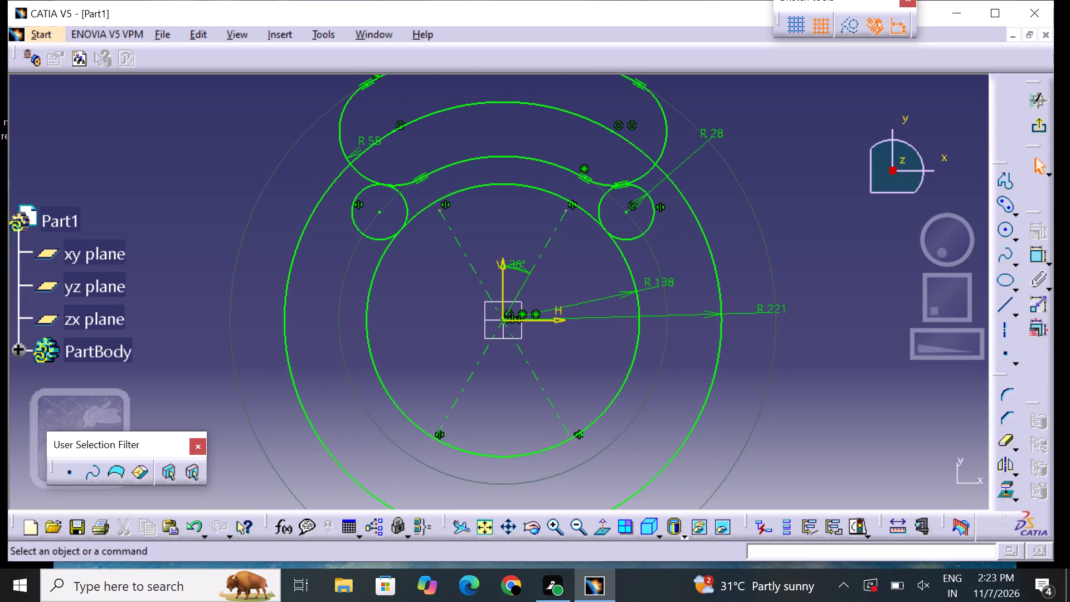
{"action": "middle_click_drag", "start_coordinate": [844, 432], "coordinate": [849, 449]}
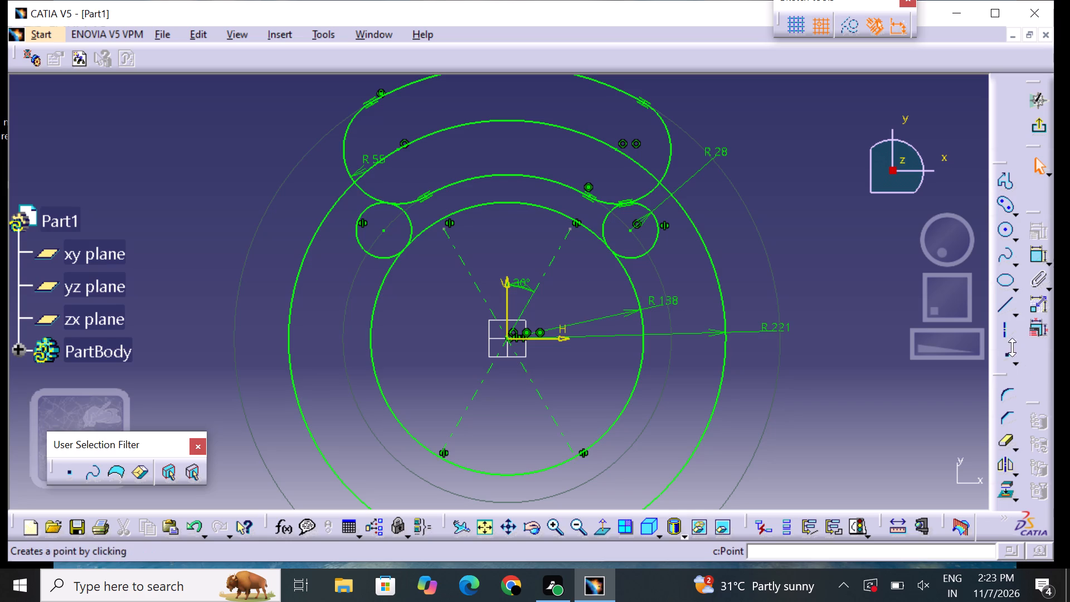
{"action": "left_click", "coordinate": [999, 308]}
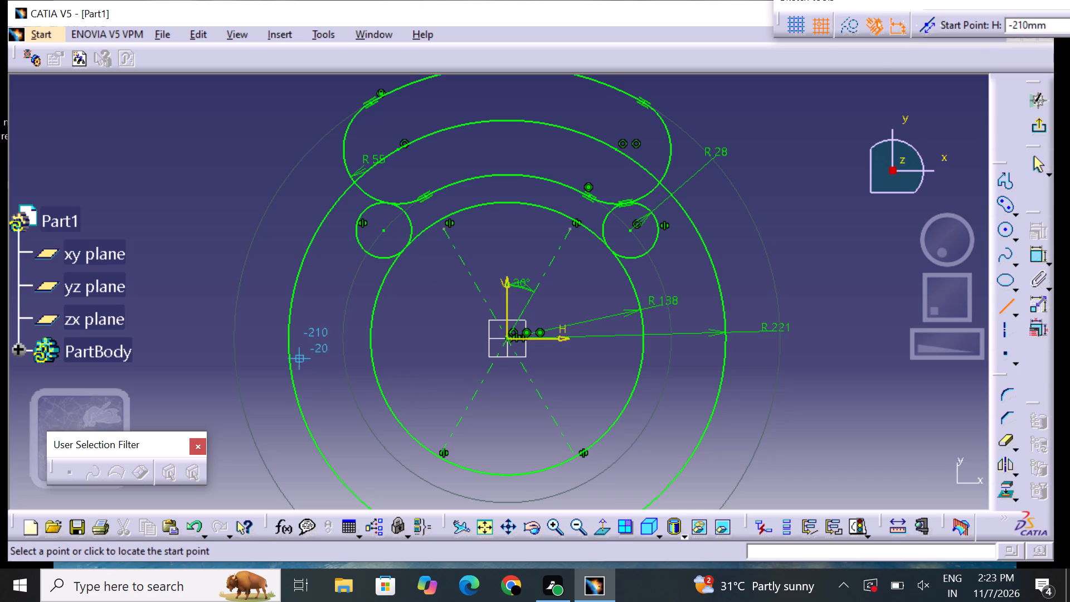
{"action": "left_click", "coordinate": [288, 336]}
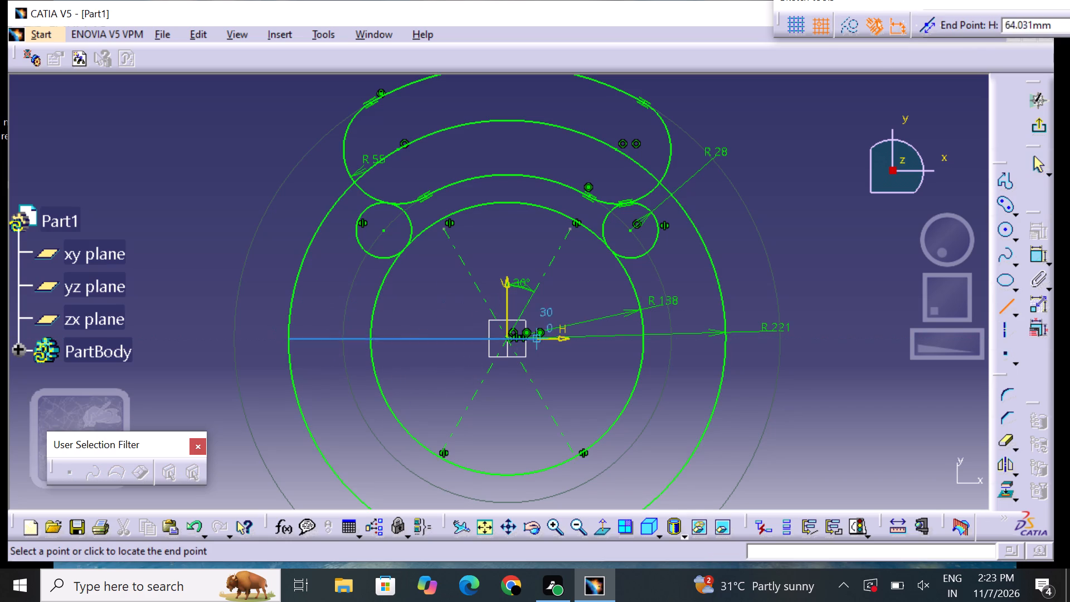
{"action": "left_click", "coordinate": [724, 336]}
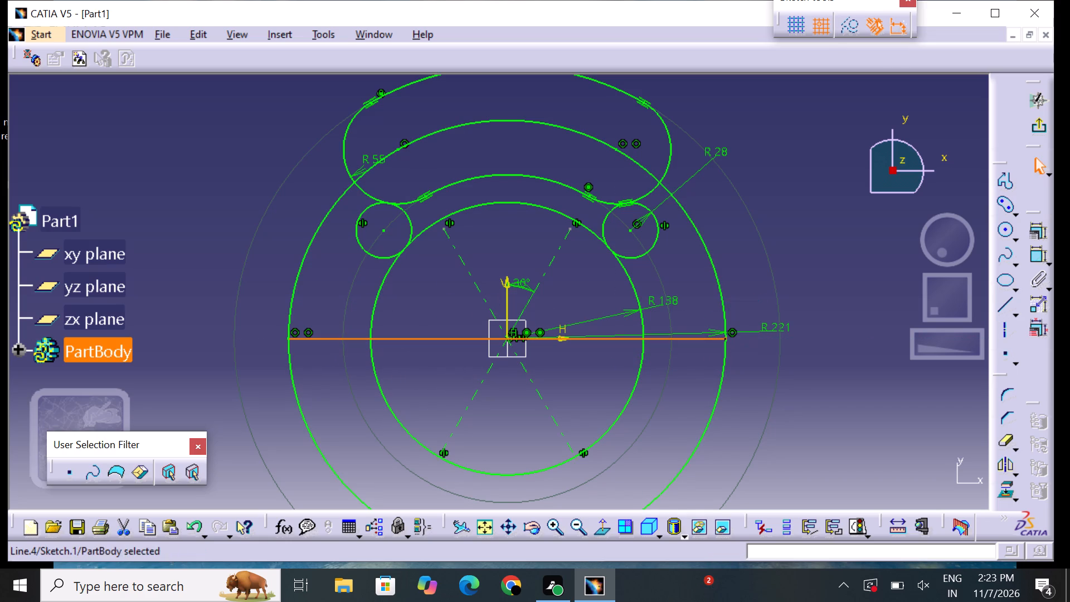
{"action": "left_click", "coordinate": [761, 366]}
Quick-trim the 221 mm radius circle's lower half, both upper side arcs, and its middle and left portions inside the elongated hole.
{"action": "middle_click", "coordinate": [763, 365]}
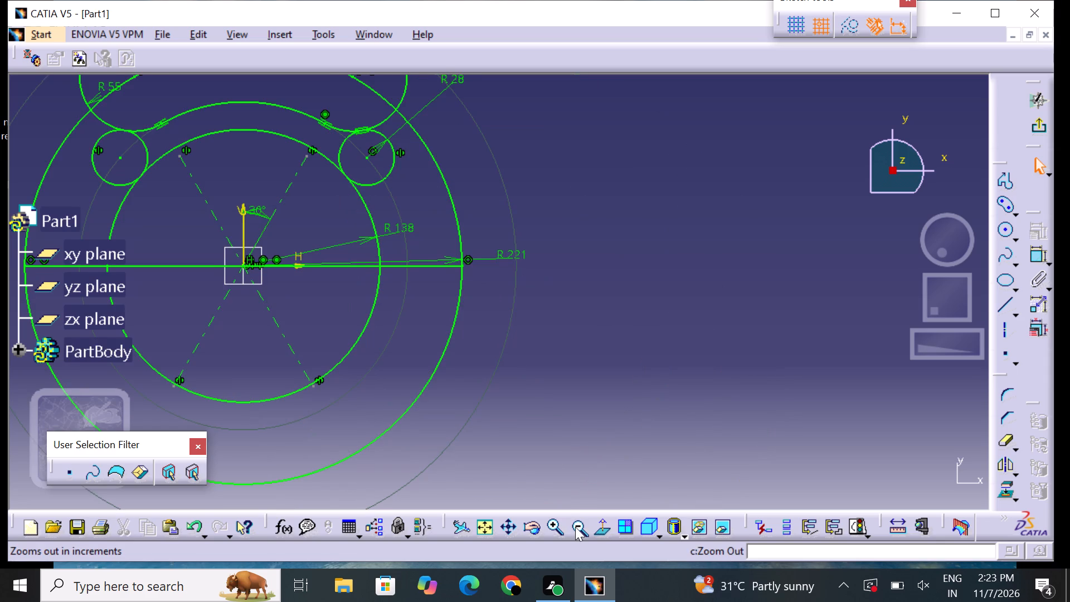
{"action": "double_click", "coordinate": [575, 527]}
{"action": "middle_click_drag", "start_coordinate": [514, 304], "coordinate": [687, 358]}
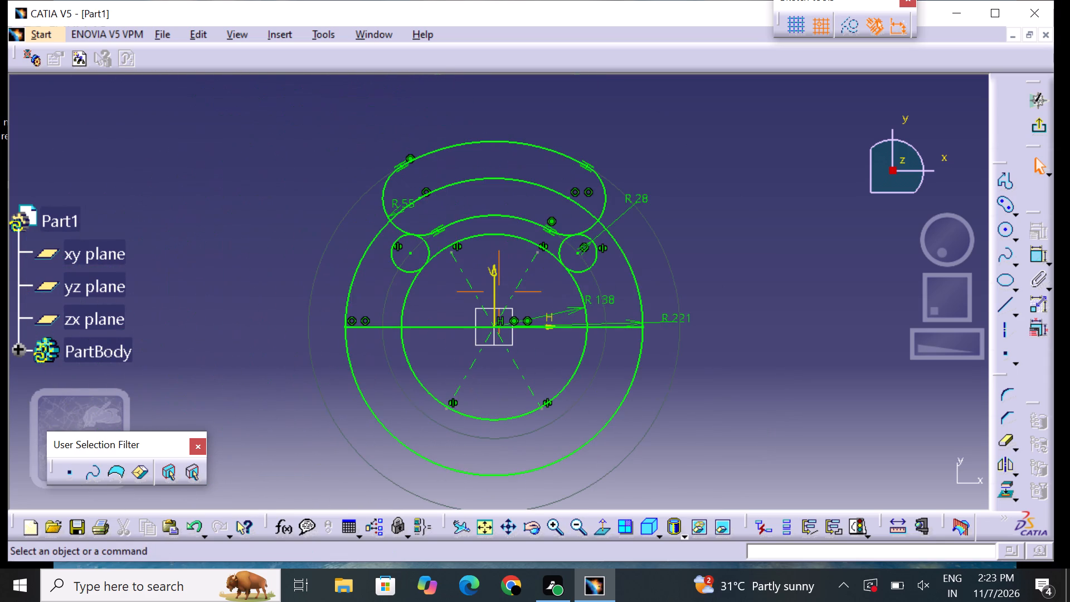
{"action": "middle_click_drag", "start_coordinate": [602, 441], "coordinate": [618, 424]}
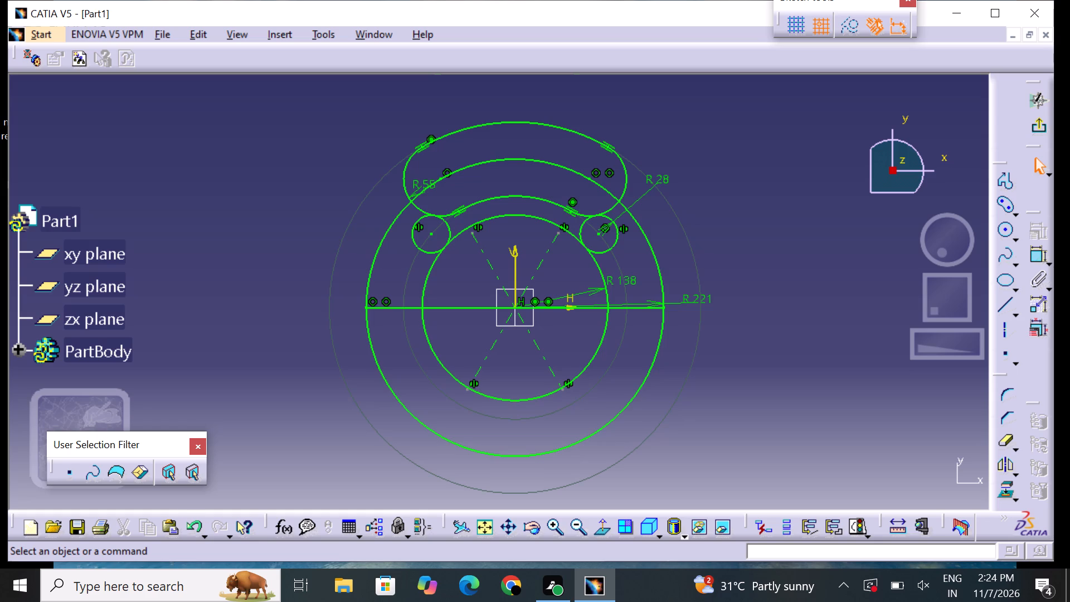
{"action": "double_click", "coordinate": [1000, 440]}
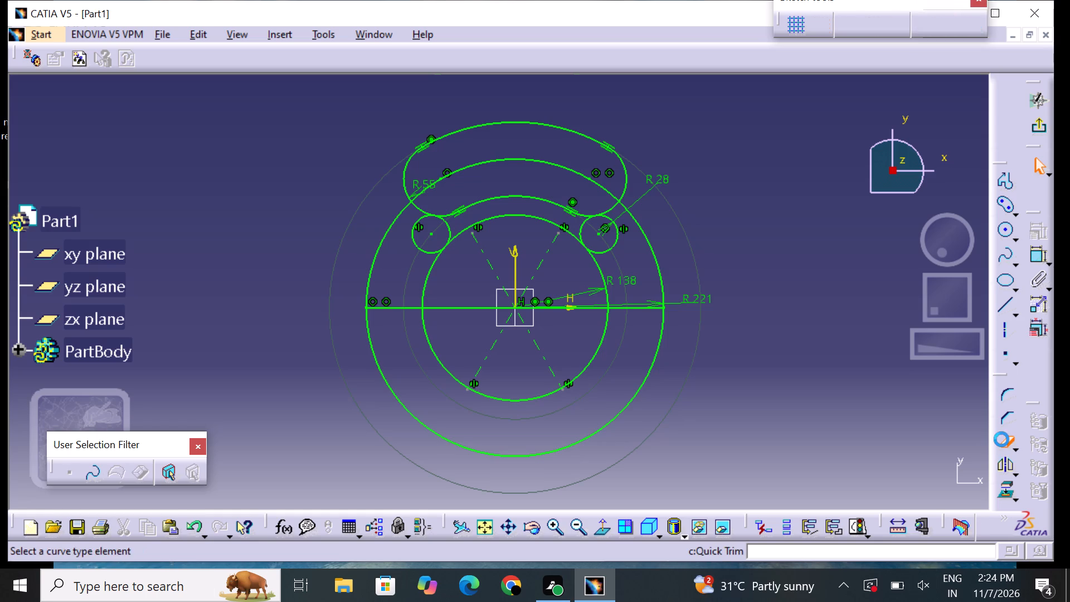
{"action": "double_click", "coordinate": [1004, 440]}
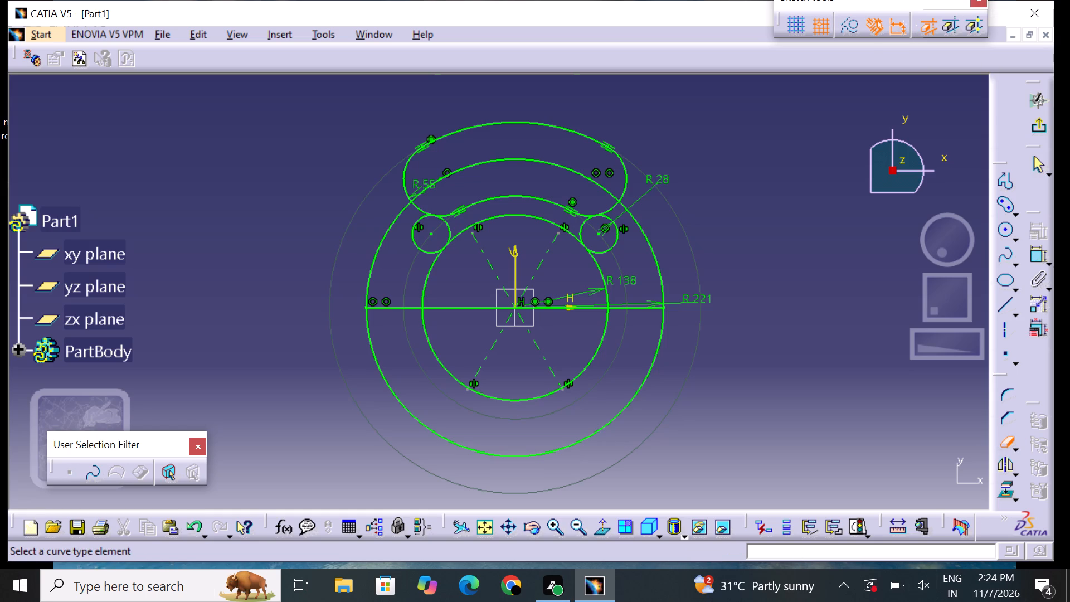
{"action": "left_click", "coordinate": [645, 383]}
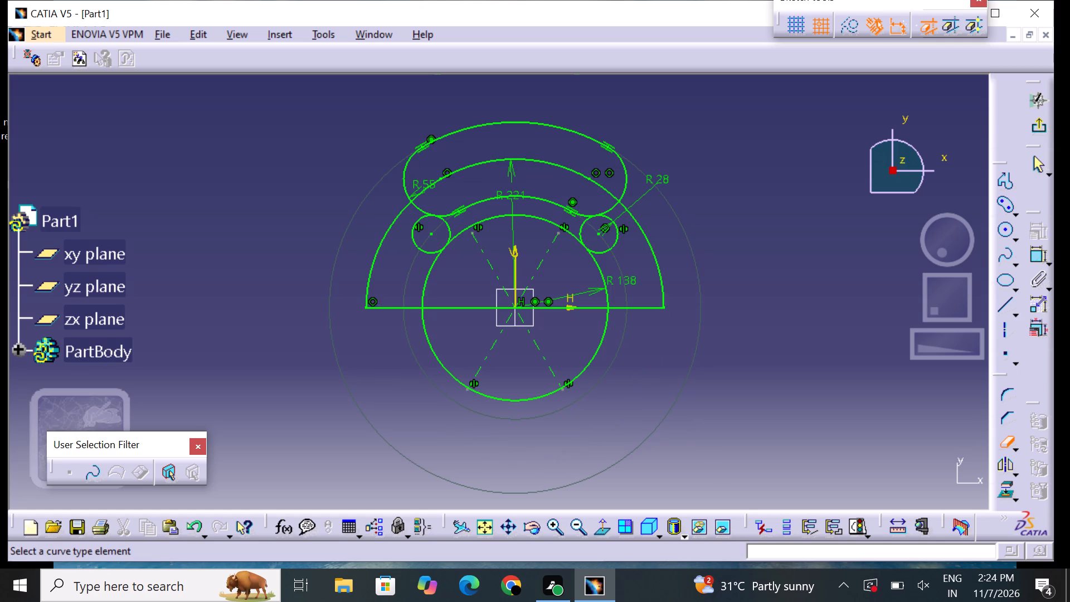
{"action": "left_click", "coordinate": [660, 274]}
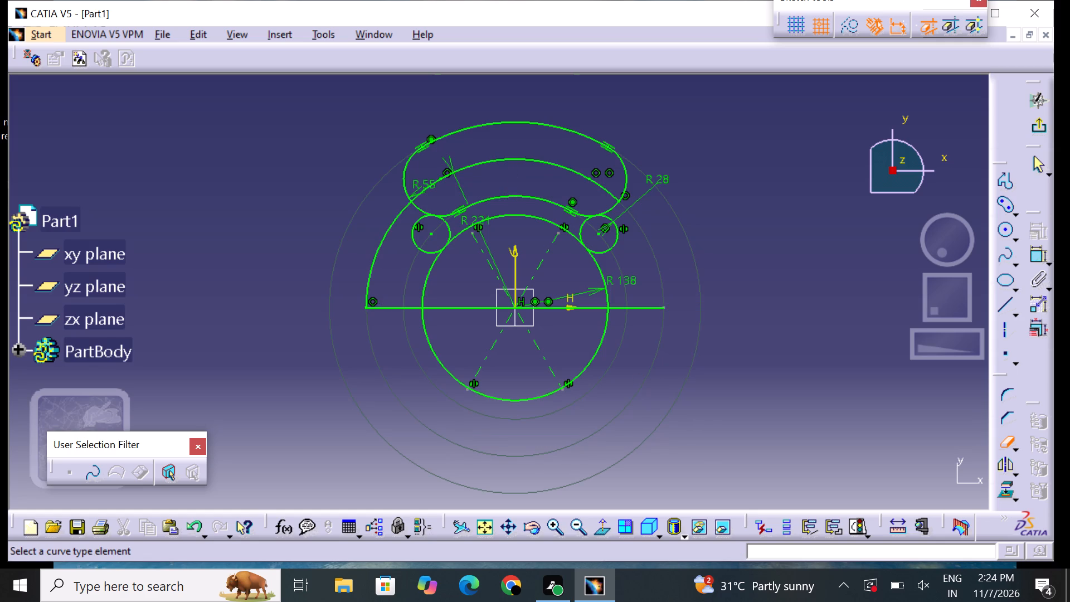
{"action": "left_click", "coordinate": [552, 163]}
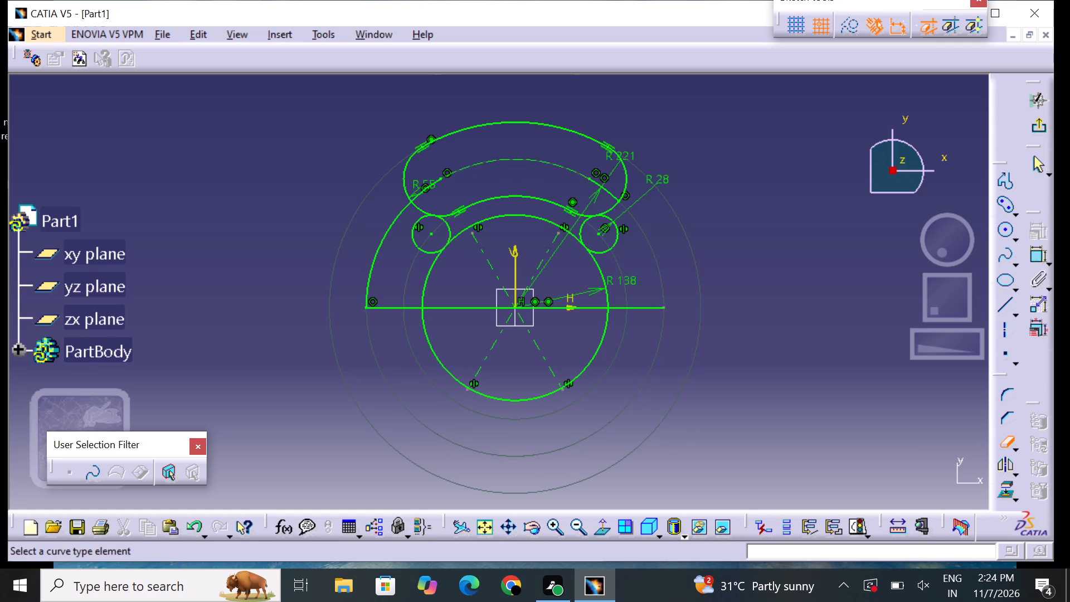
{"action": "left_click", "coordinate": [388, 229]}
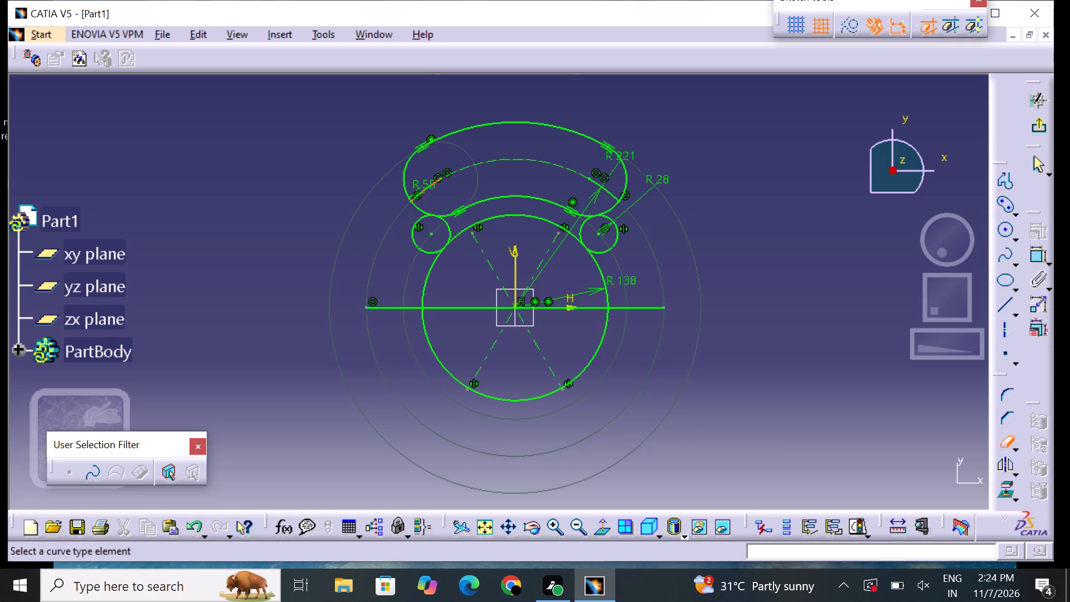
{"action": "left_click", "coordinate": [422, 190]}
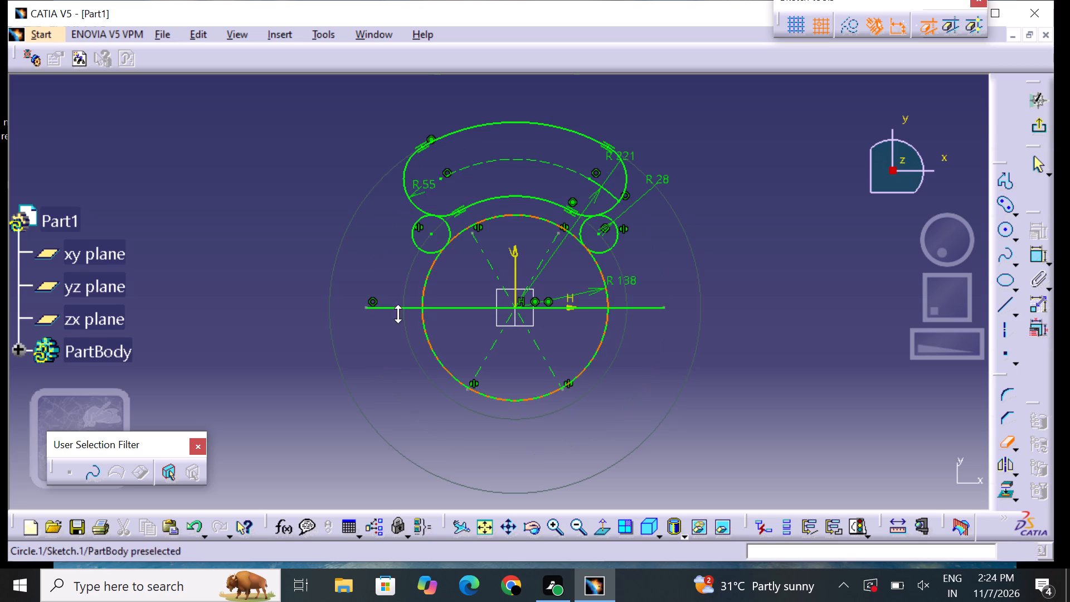
Trim off the 138 mm radius circle's half below the horizontal line and the line's ends outside that circle.
{"action": "left_click", "coordinate": [442, 367]}
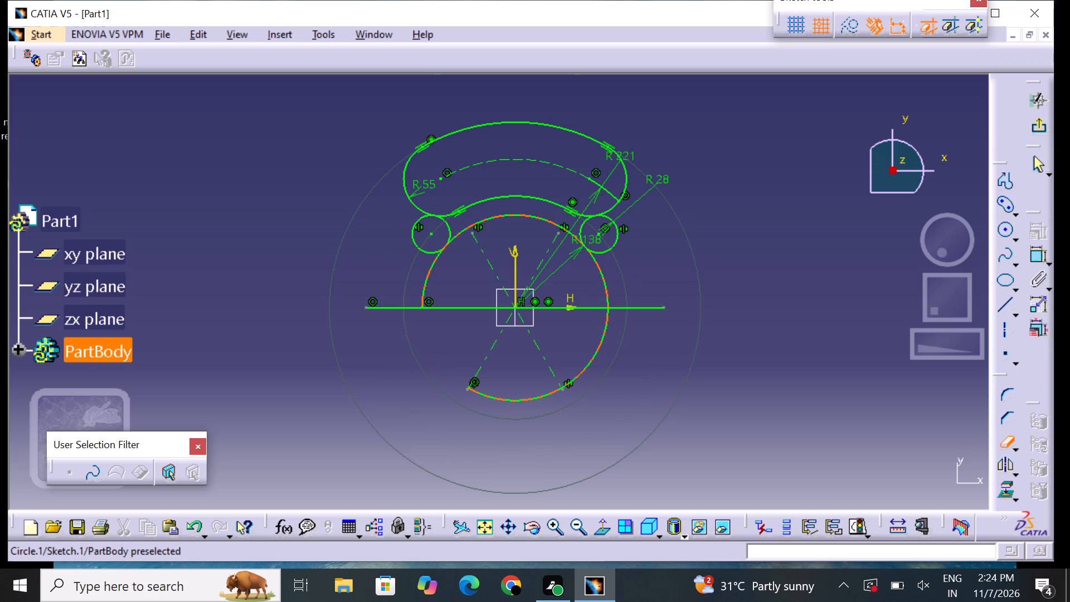
{"action": "left_click", "coordinate": [494, 398]}
{"action": "left_click", "coordinate": [593, 363]}
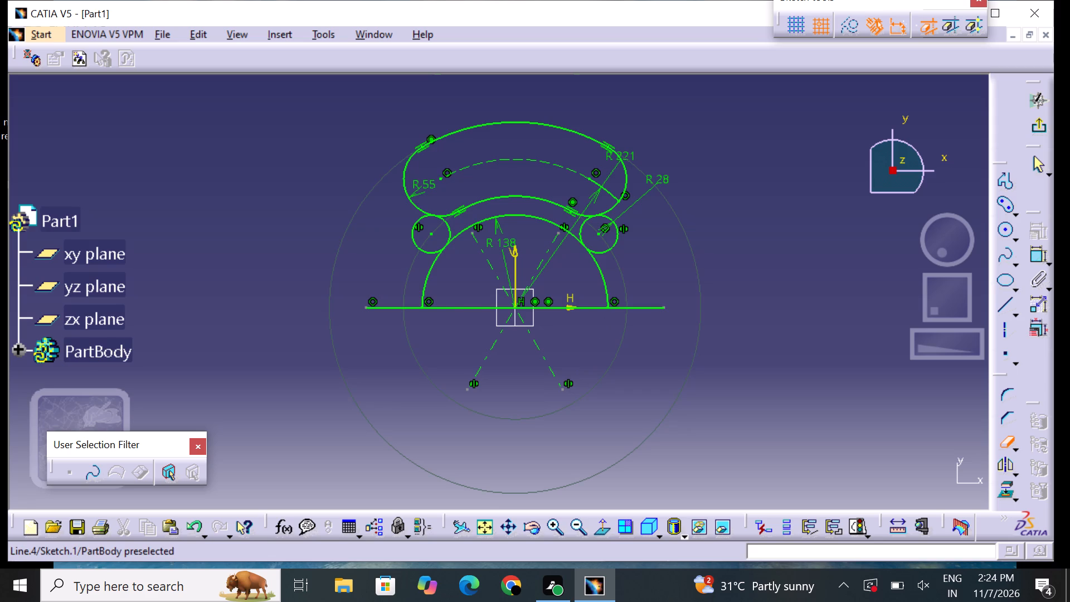
{"action": "left_click", "coordinate": [388, 308]}
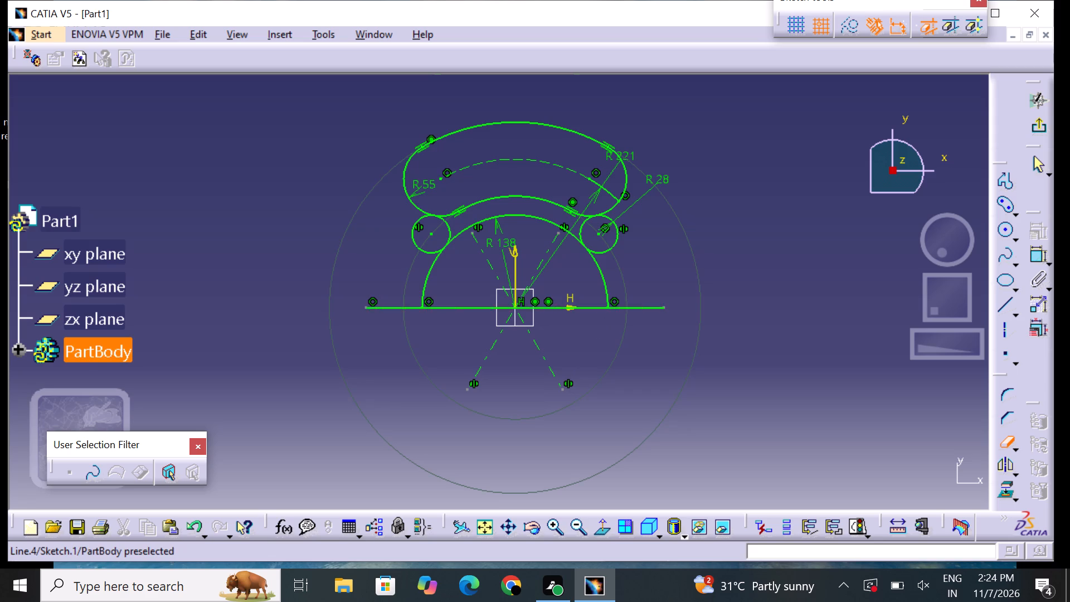
{"action": "left_click", "coordinate": [645, 307]}
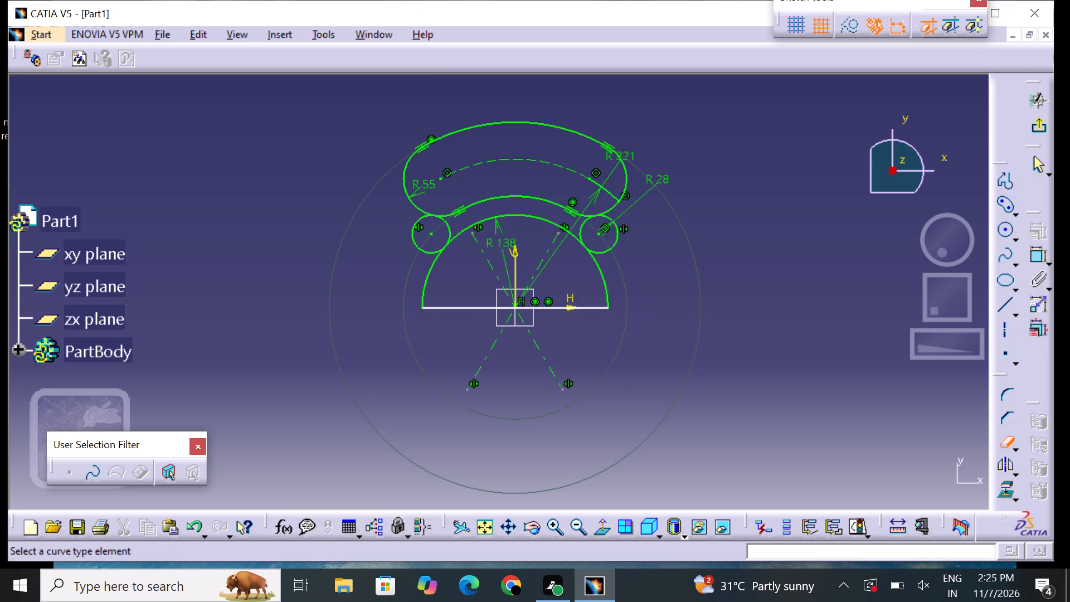
Trim the 138 mm arc between the small circles, the elongated hole's inner arc and end overhangs, and the 28 mm circles' outward portions.
{"action": "left_click", "coordinate": [474, 222]}
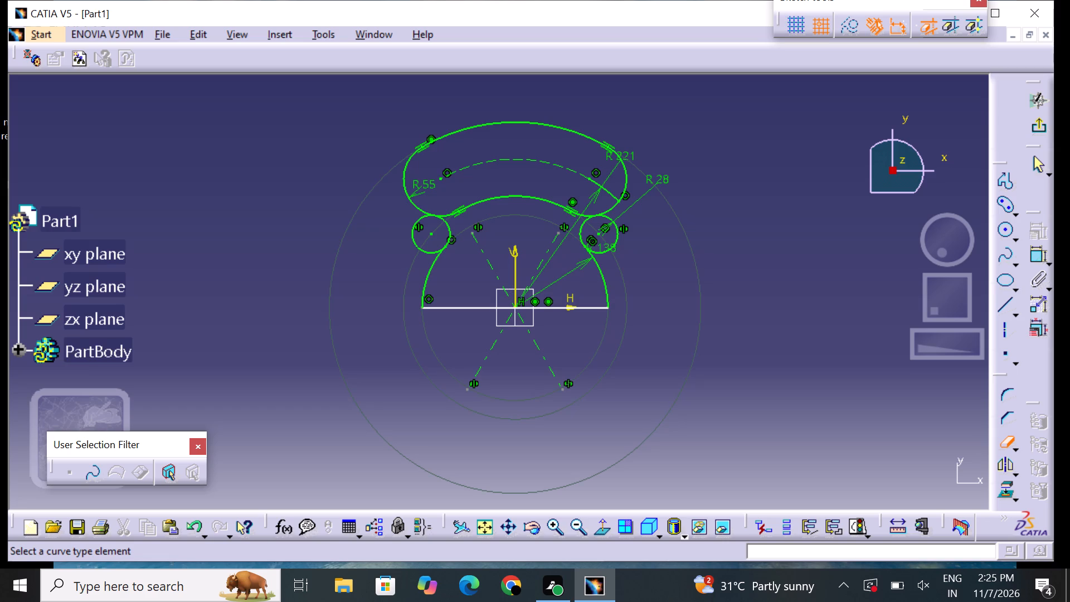
{"action": "left_click", "coordinate": [550, 203]}
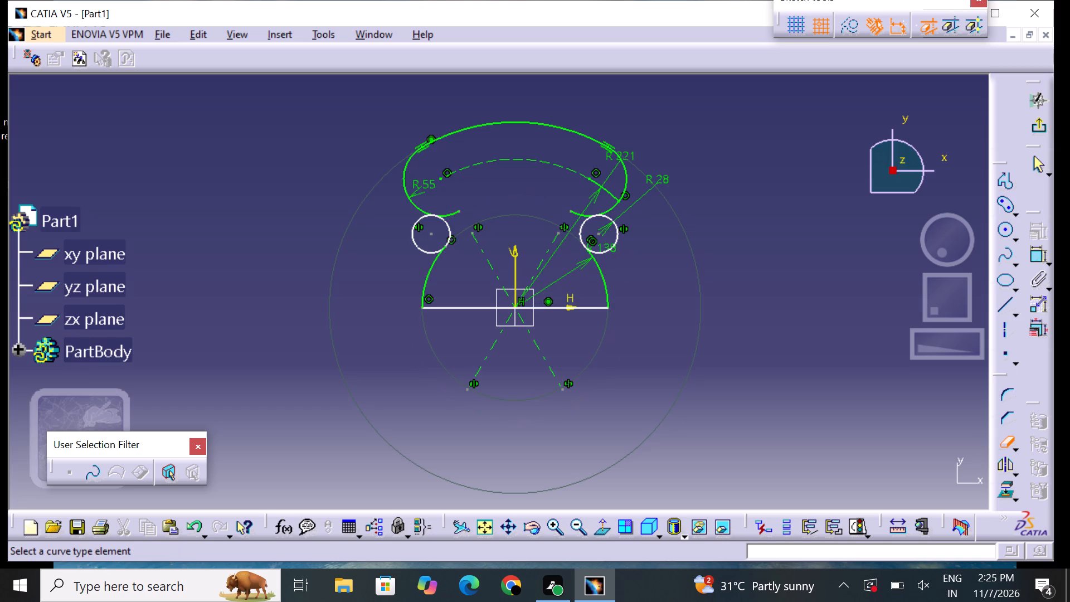
{"action": "left_click", "coordinate": [575, 214]}
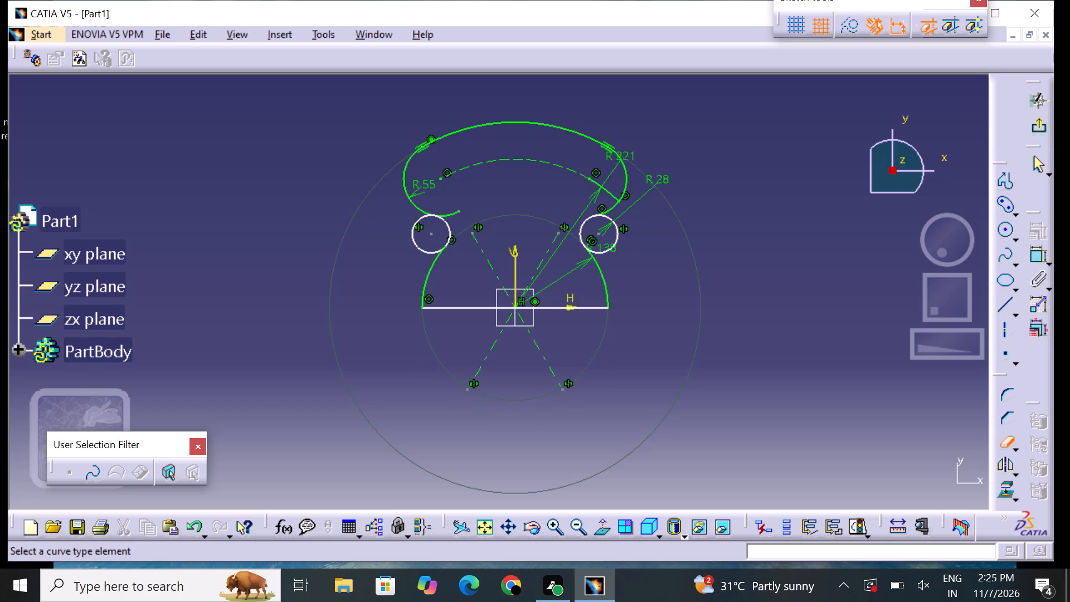
{"action": "left_click", "coordinate": [454, 212]}
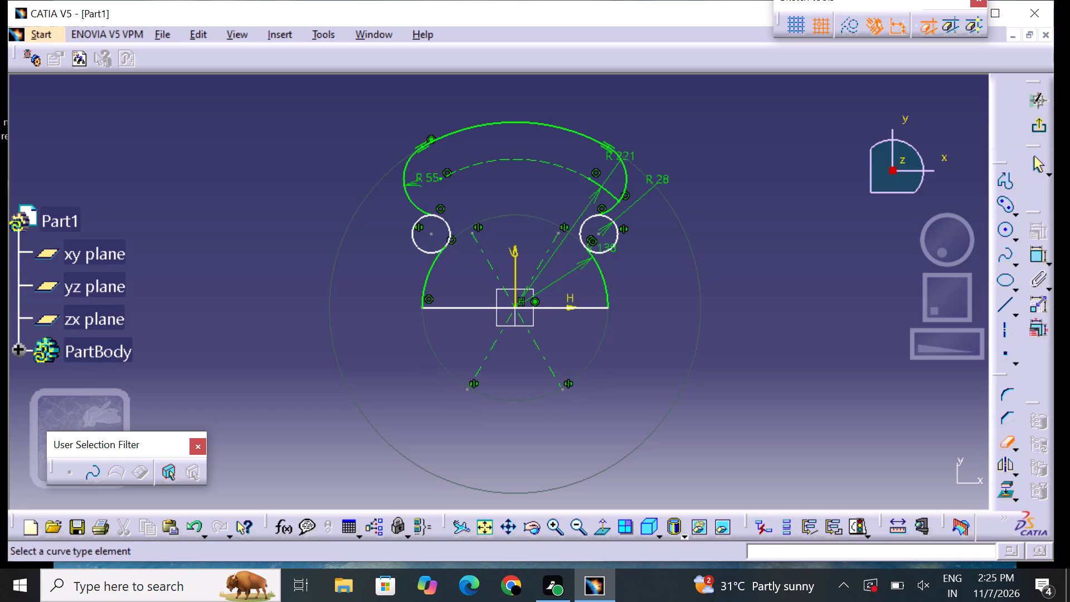
{"action": "left_click", "coordinate": [412, 237]}
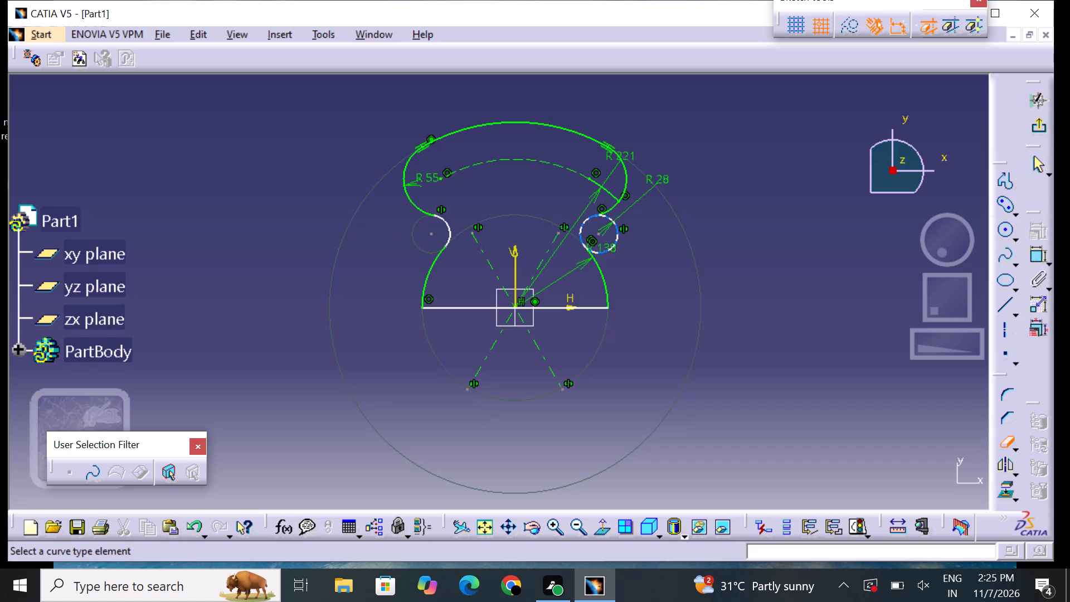
{"action": "left_click", "coordinate": [616, 230]}
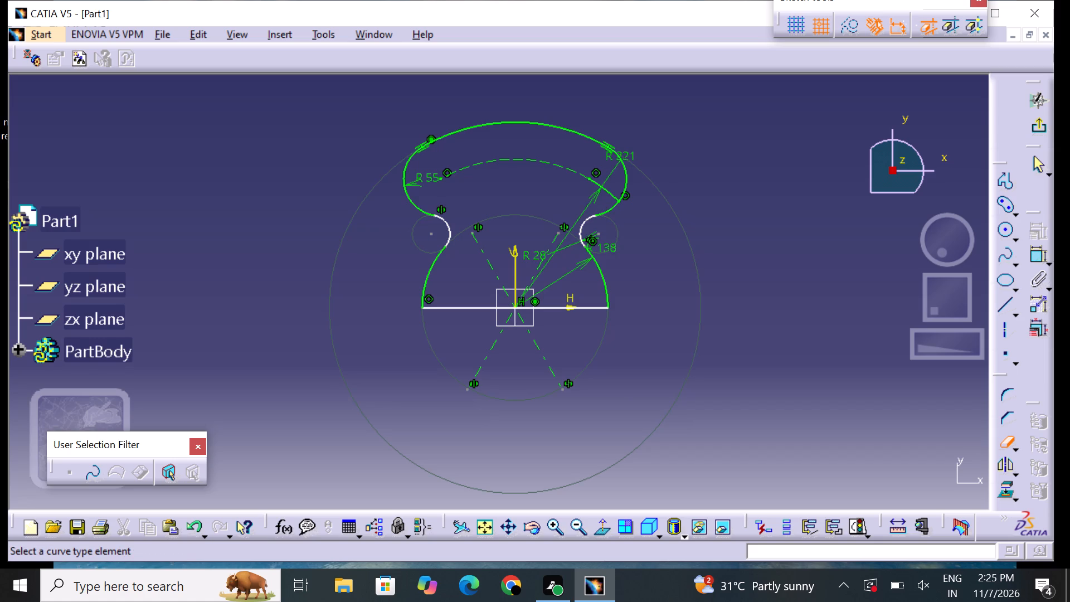
{"action": "left_click", "coordinate": [1006, 436]}
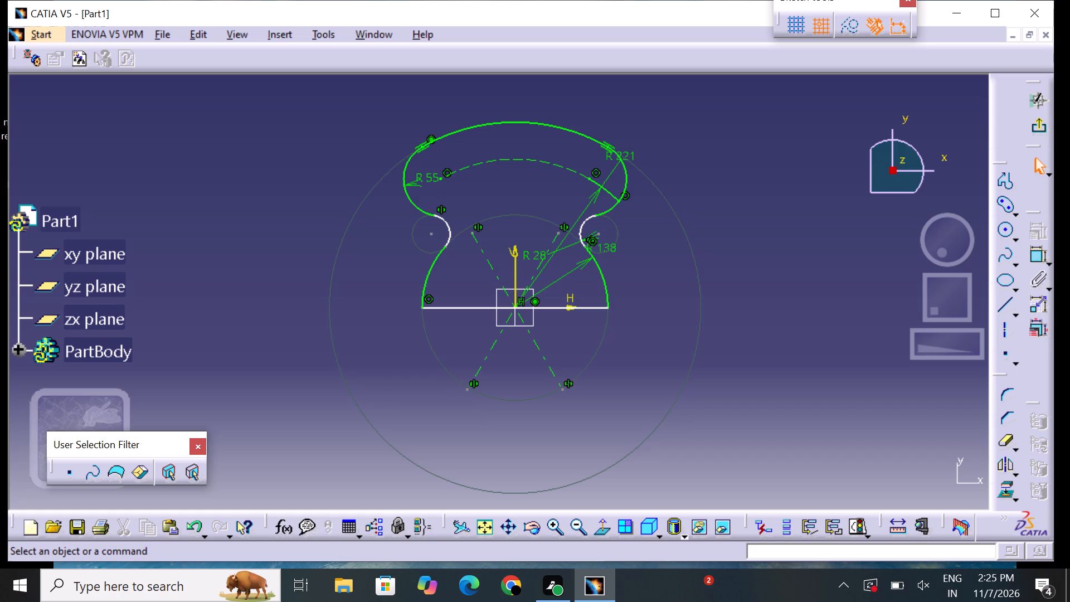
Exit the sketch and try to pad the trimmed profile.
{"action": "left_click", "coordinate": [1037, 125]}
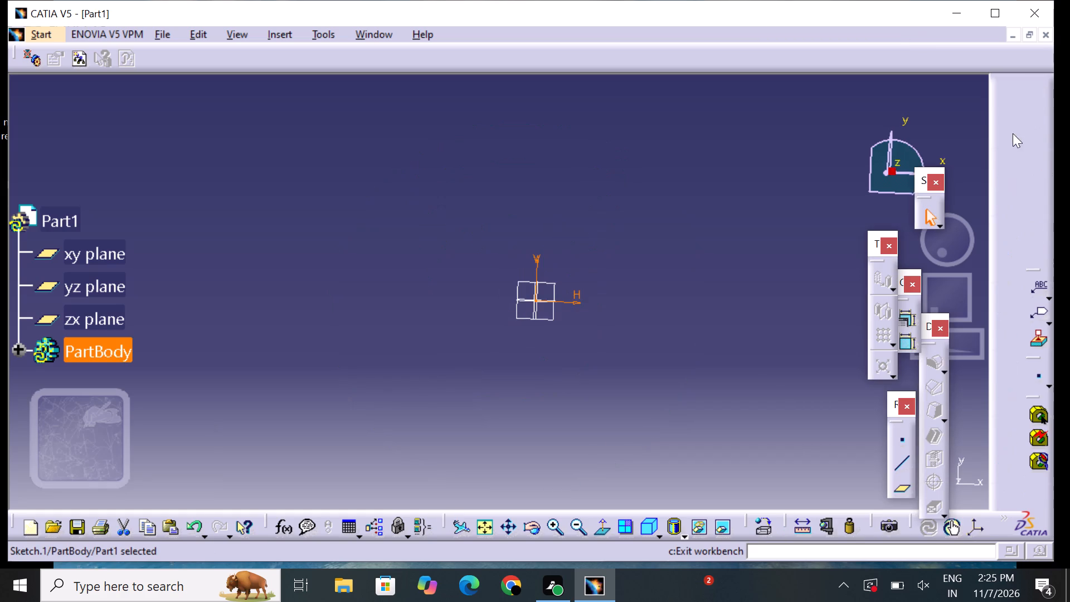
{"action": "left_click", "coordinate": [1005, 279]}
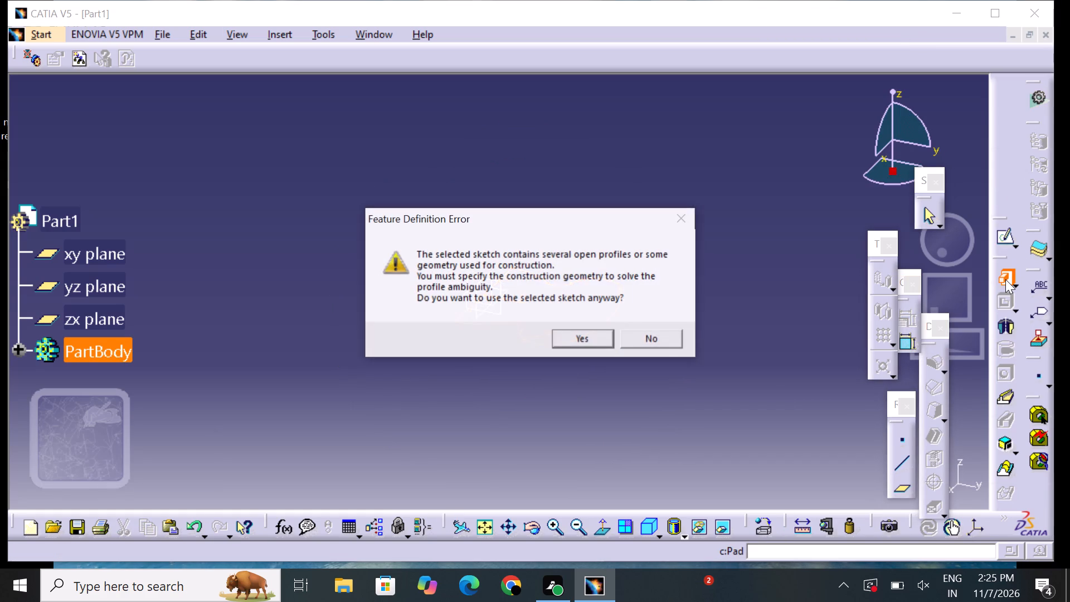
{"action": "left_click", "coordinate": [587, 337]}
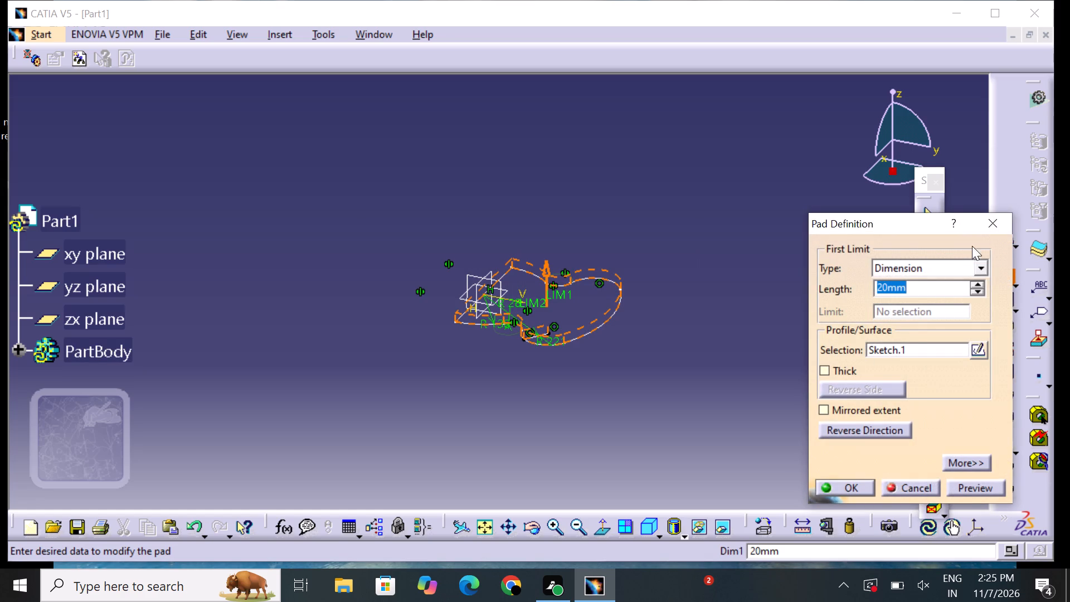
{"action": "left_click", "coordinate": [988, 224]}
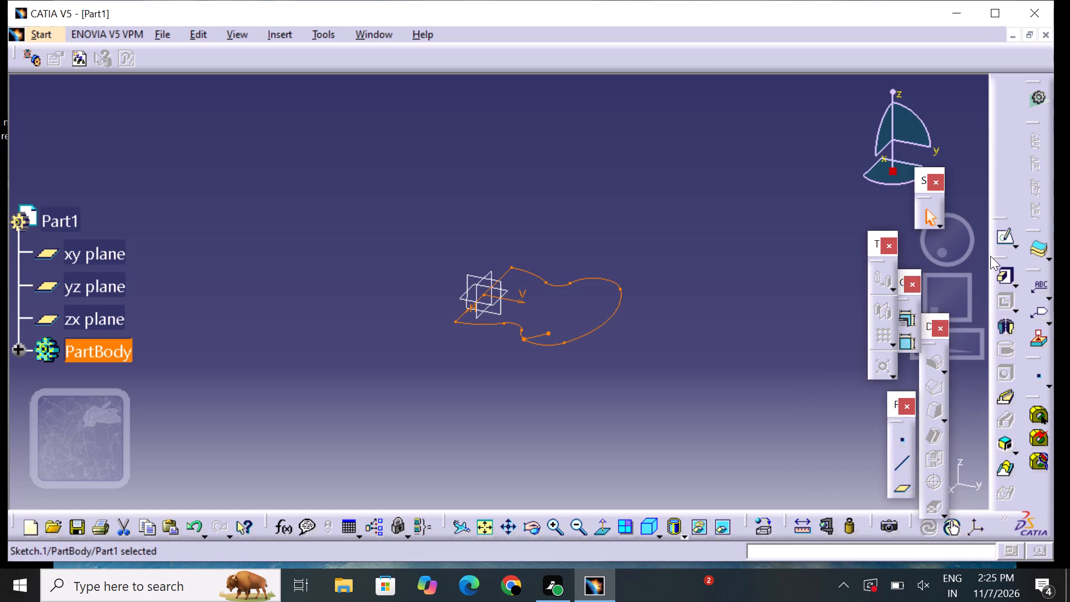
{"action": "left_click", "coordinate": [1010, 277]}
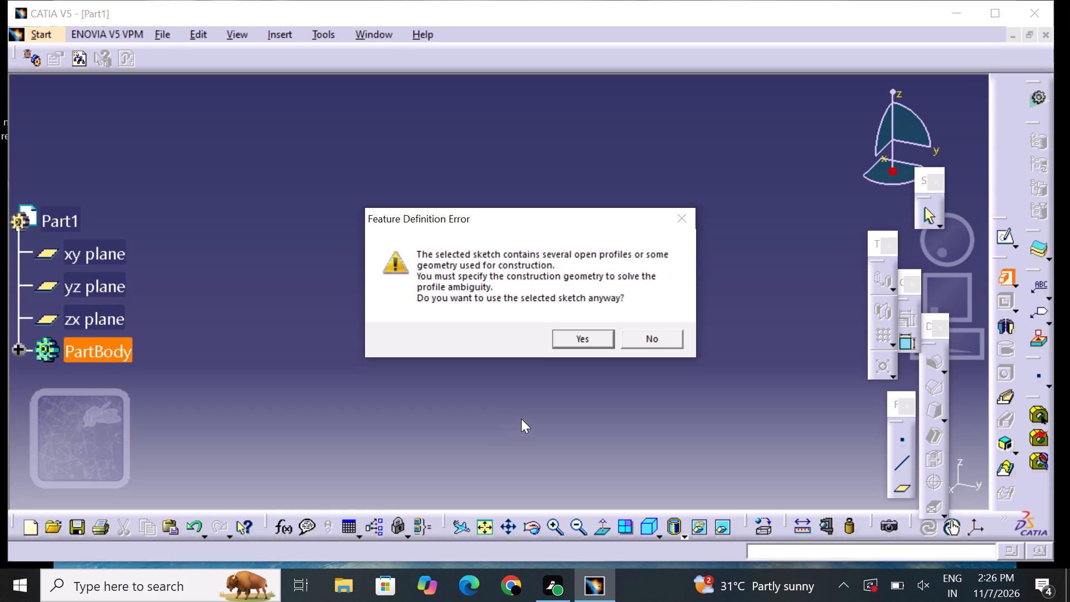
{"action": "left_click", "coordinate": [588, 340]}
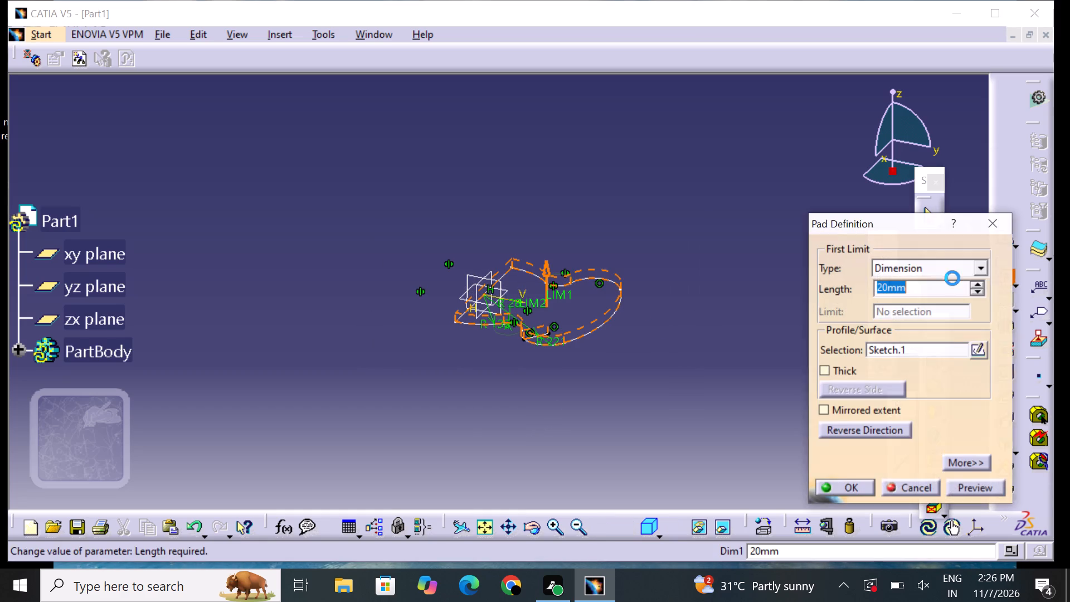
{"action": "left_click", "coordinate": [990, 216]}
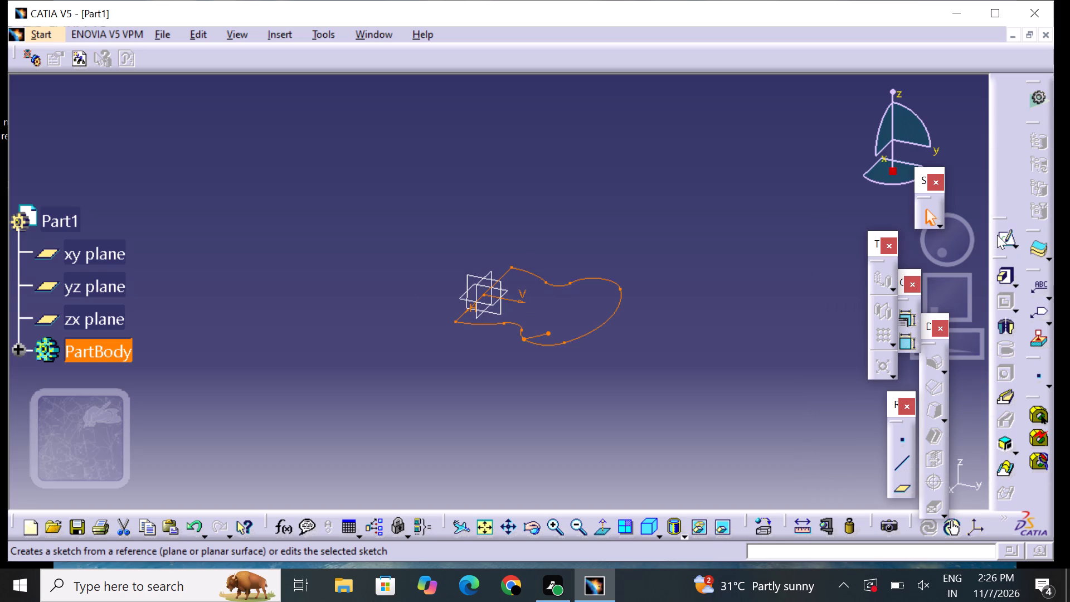
Reopen the profile sketch and dimension the angle between the vertical axis and the inclined construction line to its right.
{"action": "left_click", "coordinate": [1006, 236]}
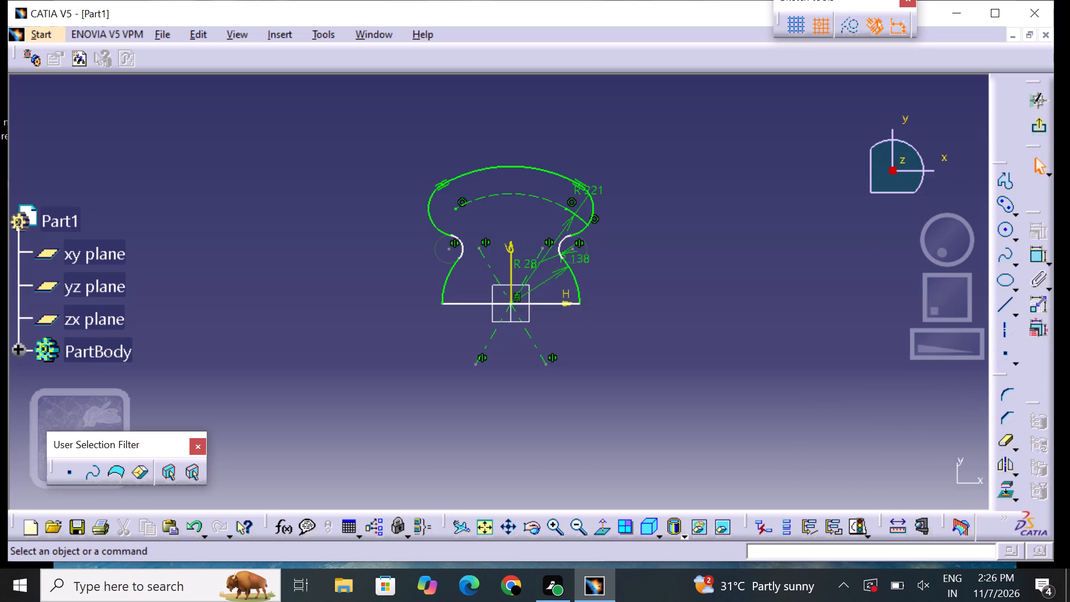
{"action": "left_click", "coordinate": [562, 529]}
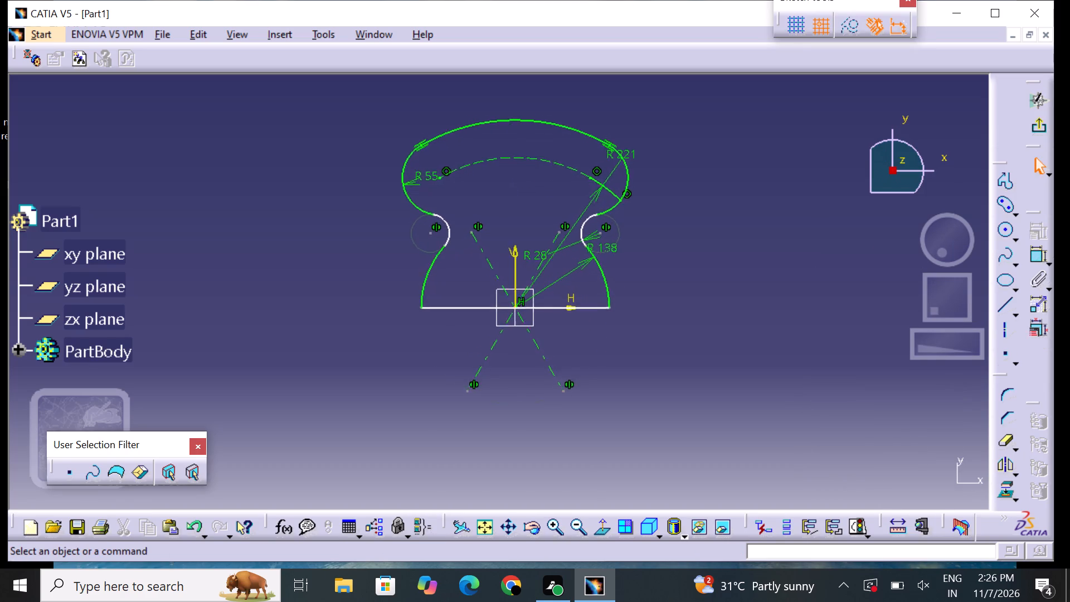
{"action": "middle_click_drag", "start_coordinate": [518, 385], "coordinate": [550, 441]}
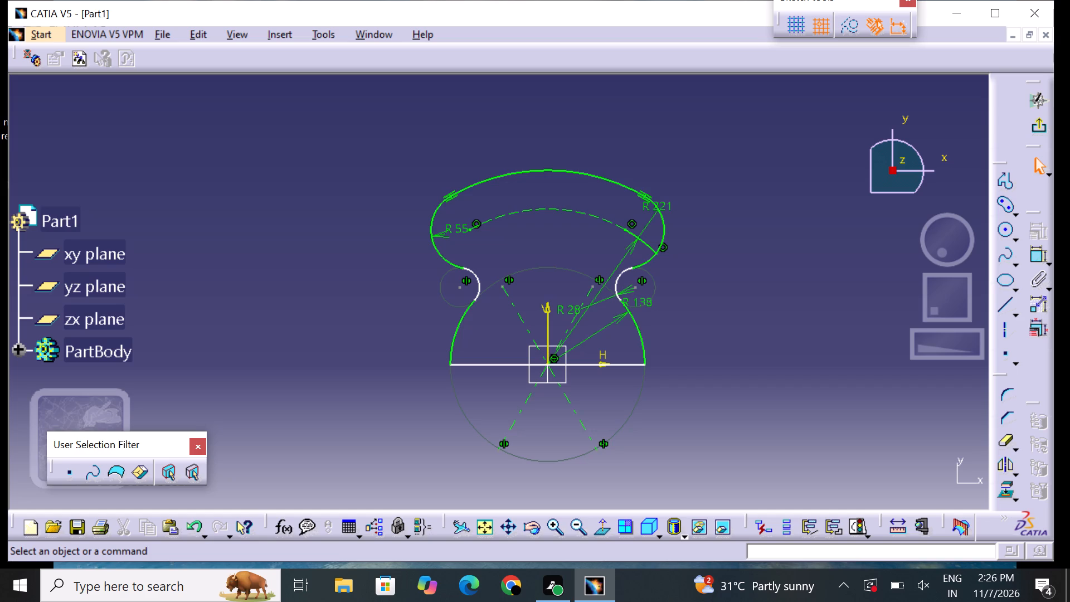
{"action": "left_click", "coordinate": [1040, 257]}
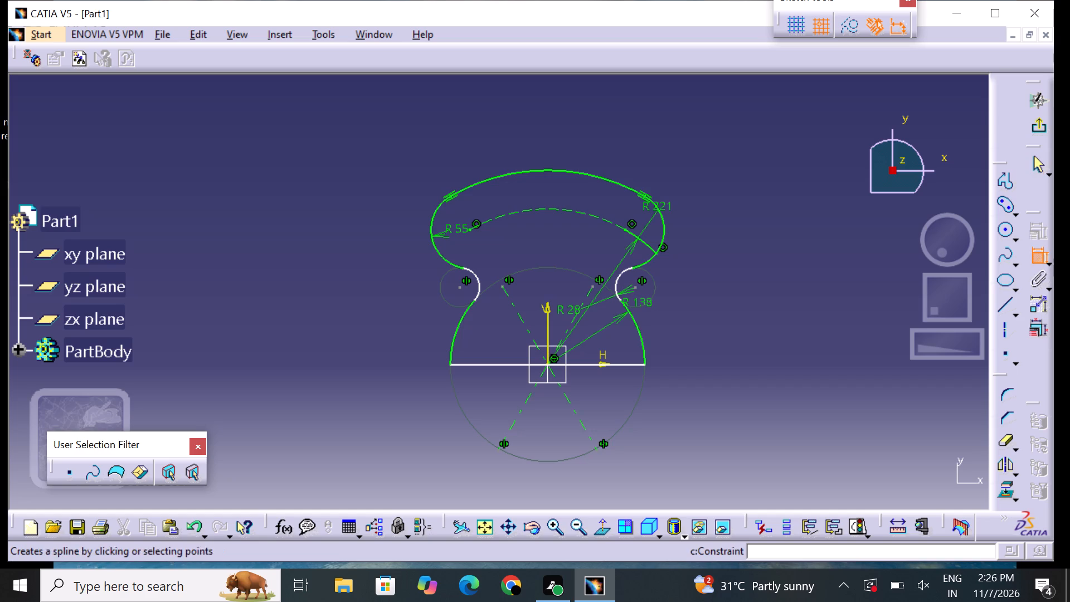
{"action": "left_click", "coordinate": [547, 307]}
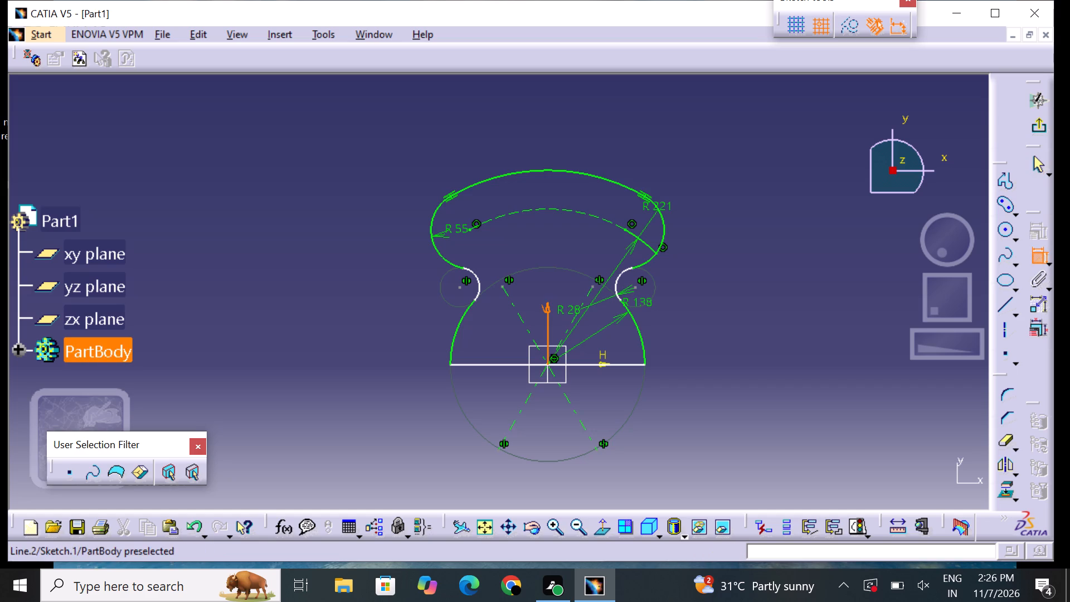
{"action": "left_click", "coordinate": [587, 298]}
{"action": "left_click", "coordinate": [572, 292]}
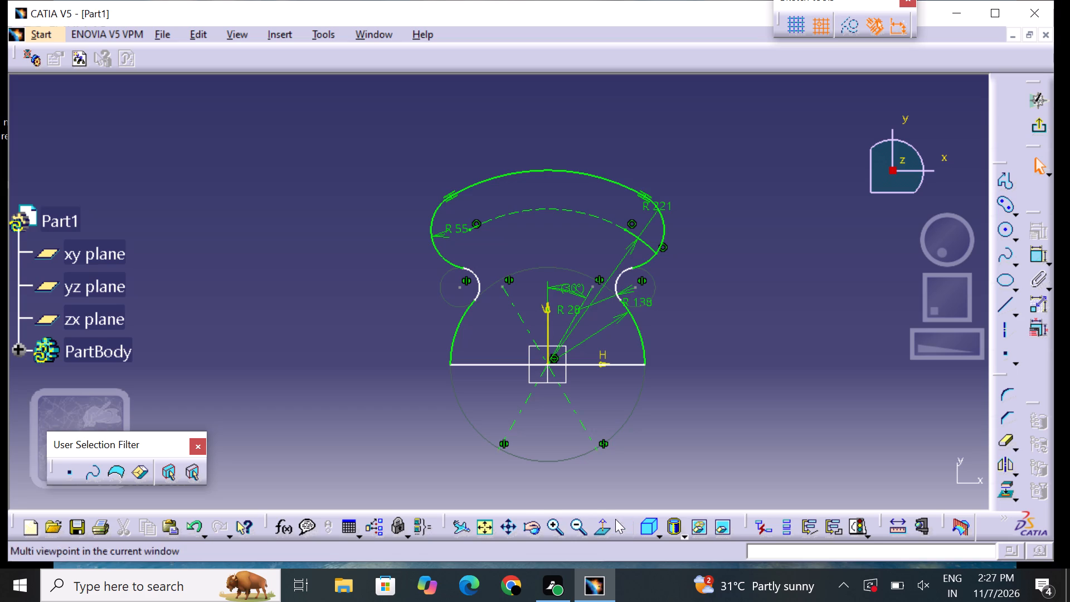
{"action": "left_click", "coordinate": [548, 528]}
{"action": "middle_click_drag", "start_coordinate": [568, 447], "coordinate": [532, 445]}
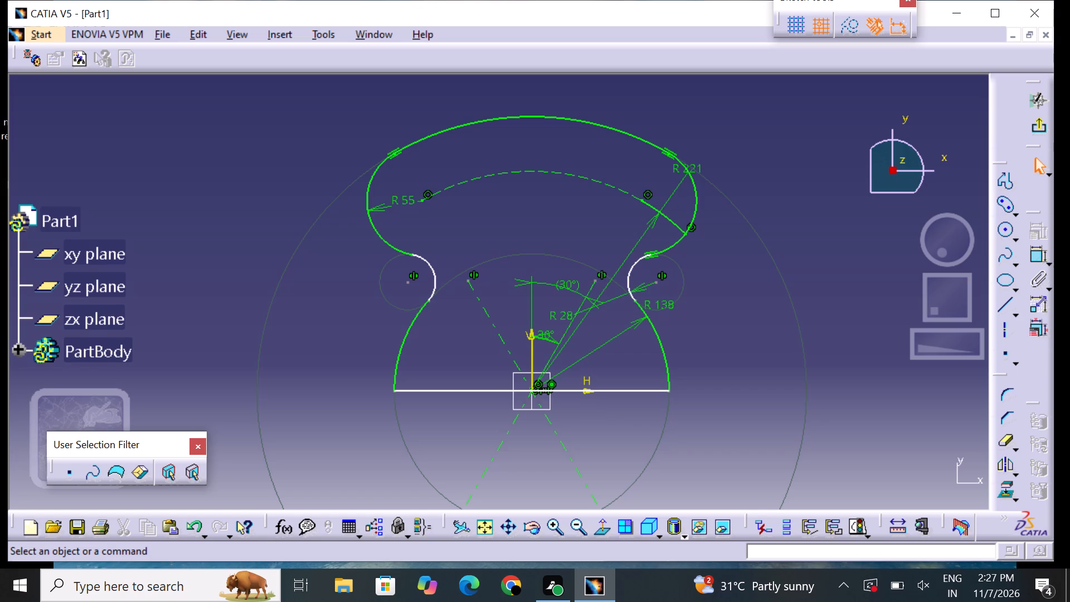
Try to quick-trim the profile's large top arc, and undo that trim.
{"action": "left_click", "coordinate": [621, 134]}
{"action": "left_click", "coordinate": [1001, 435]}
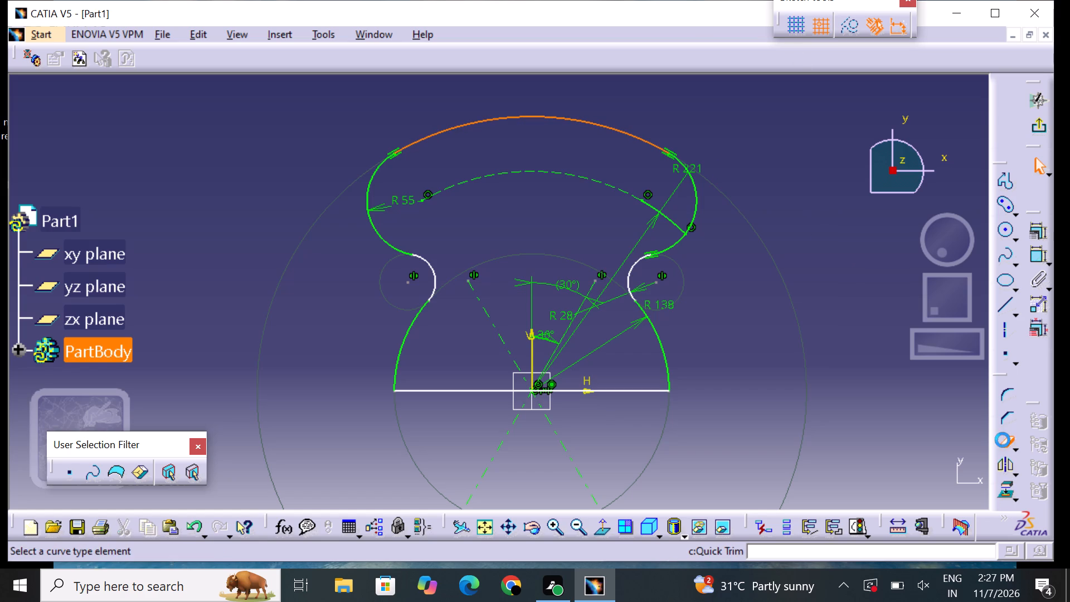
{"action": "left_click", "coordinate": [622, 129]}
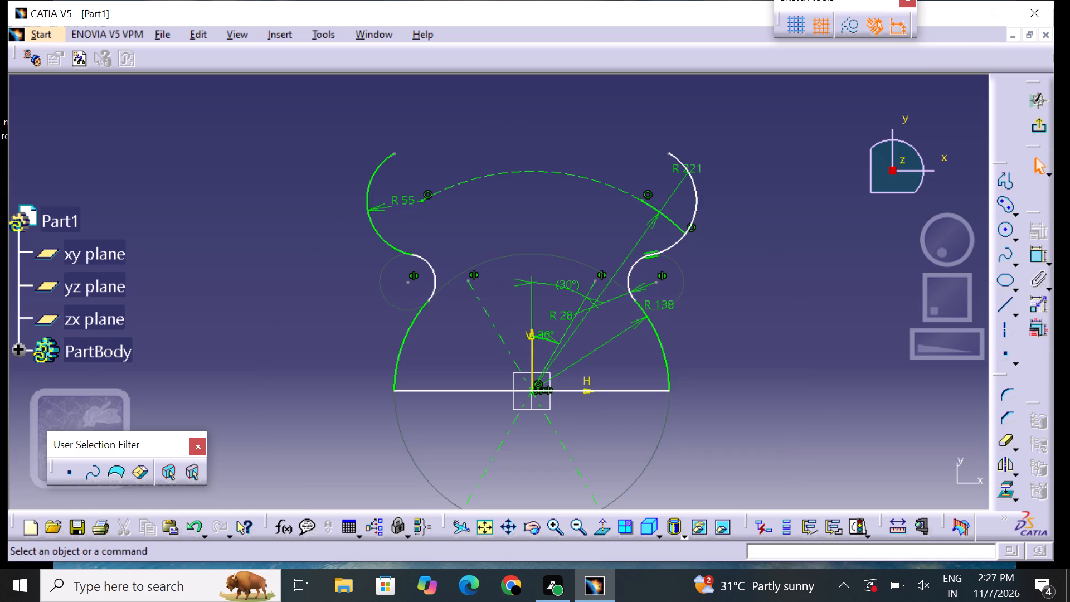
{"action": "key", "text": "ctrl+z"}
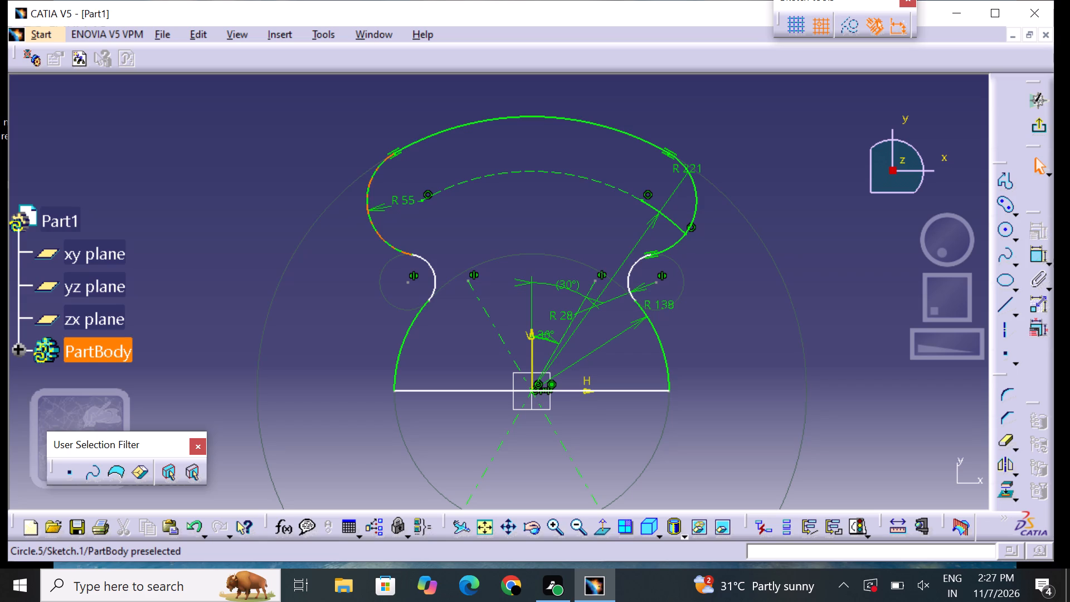
Delete the R 55 and R 221 radius dimensions from the profile and exit the sketch.
{"action": "left_click", "coordinate": [386, 204]}
{"action": "right_click", "coordinate": [386, 204]}
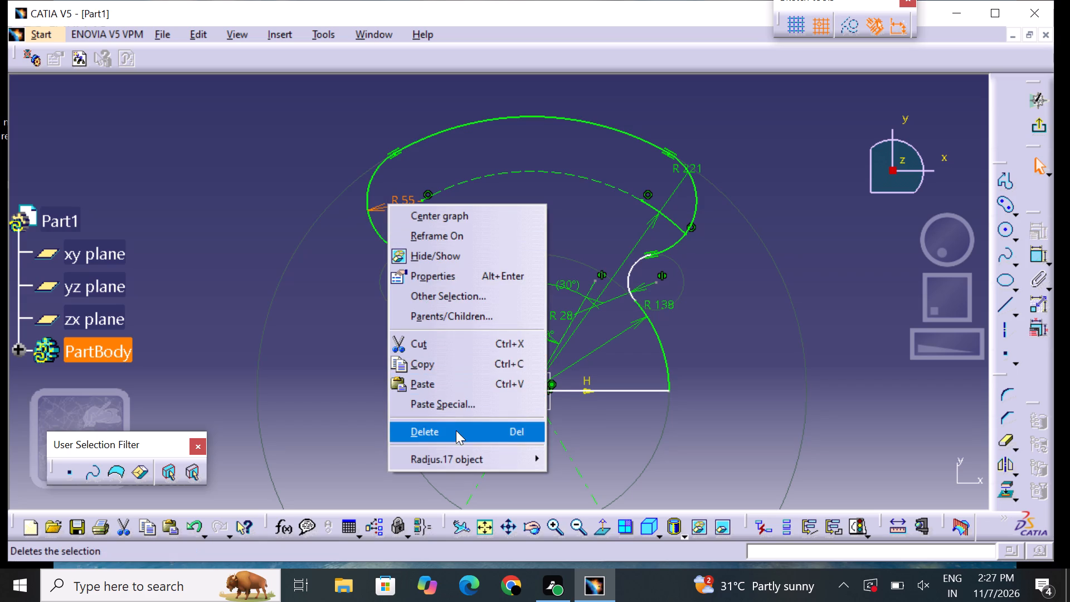
{"action": "left_click", "coordinate": [456, 434]}
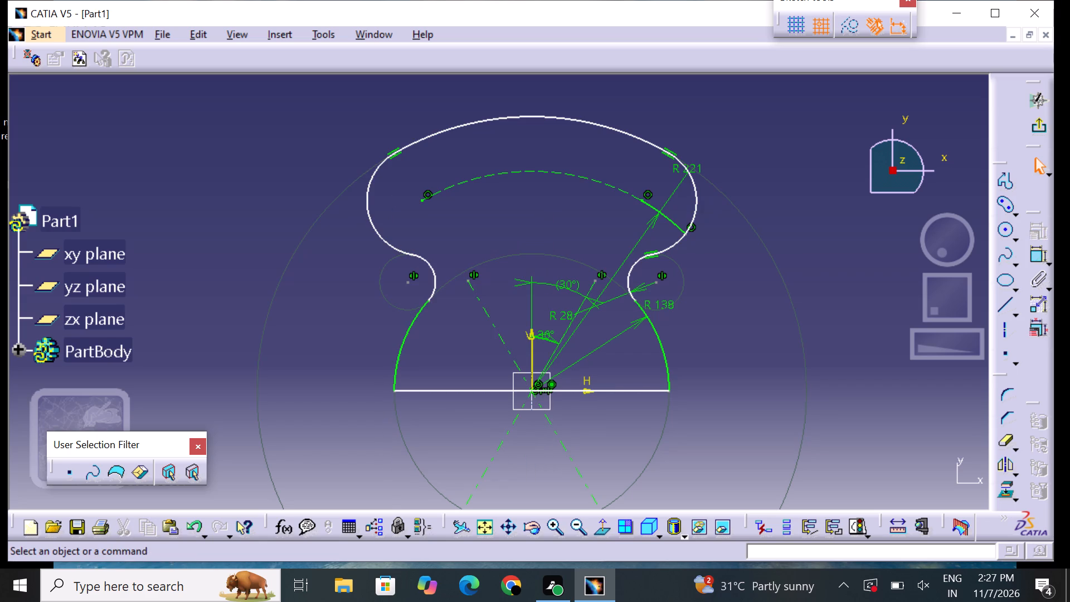
{"action": "left_click", "coordinate": [668, 221]}
{"action": "right_click", "coordinate": [668, 221]}
{"action": "left_click", "coordinate": [725, 441]}
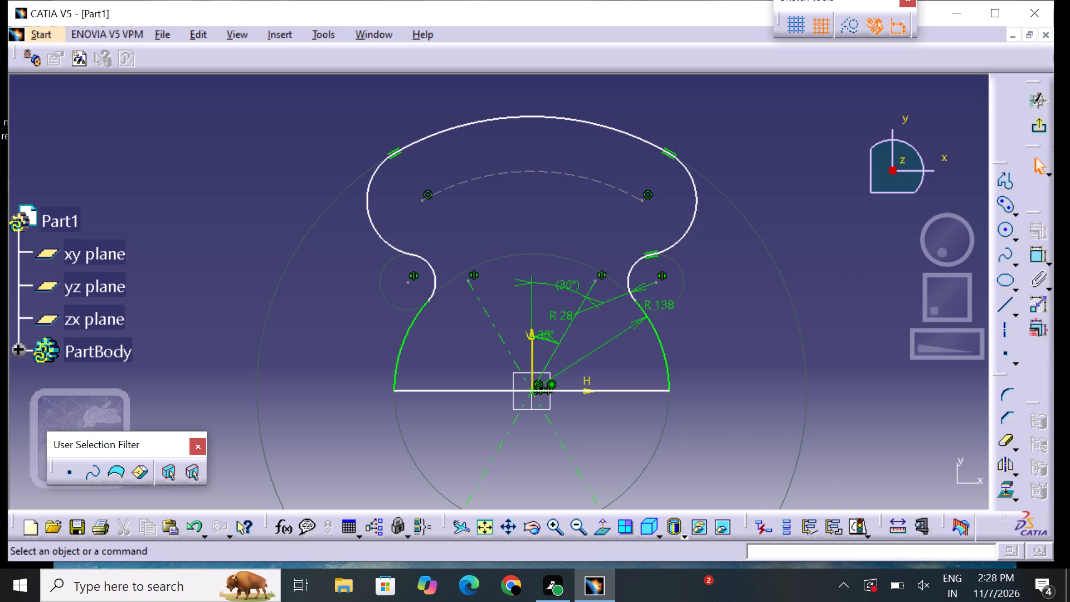
{"action": "left_click", "coordinate": [1036, 130]}
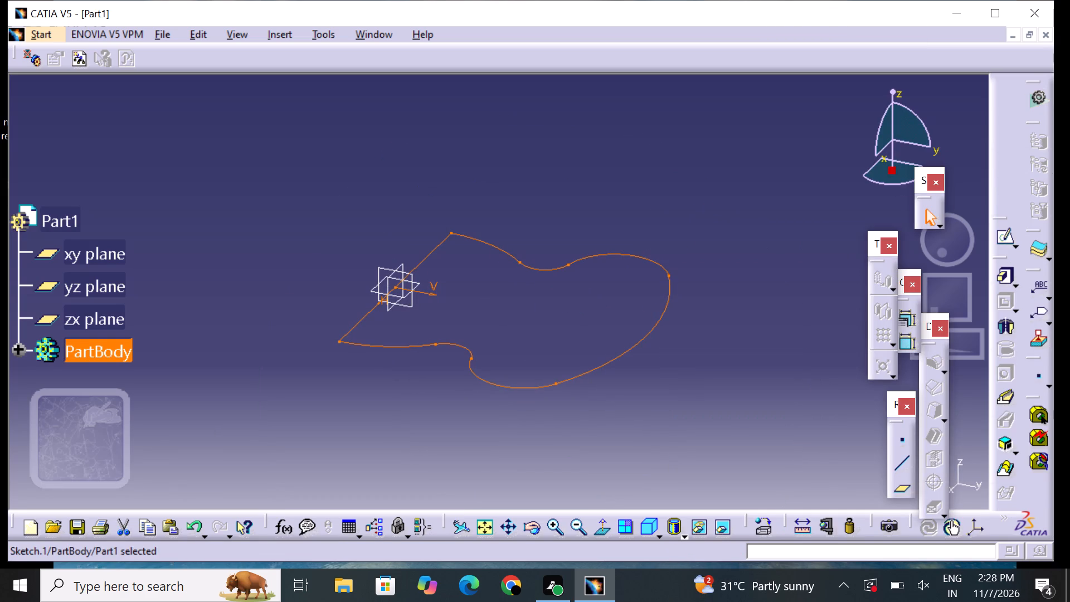
Pad the closed profile with a length of 10 mm and mirrored extent.
{"action": "left_click", "coordinate": [1008, 276]}
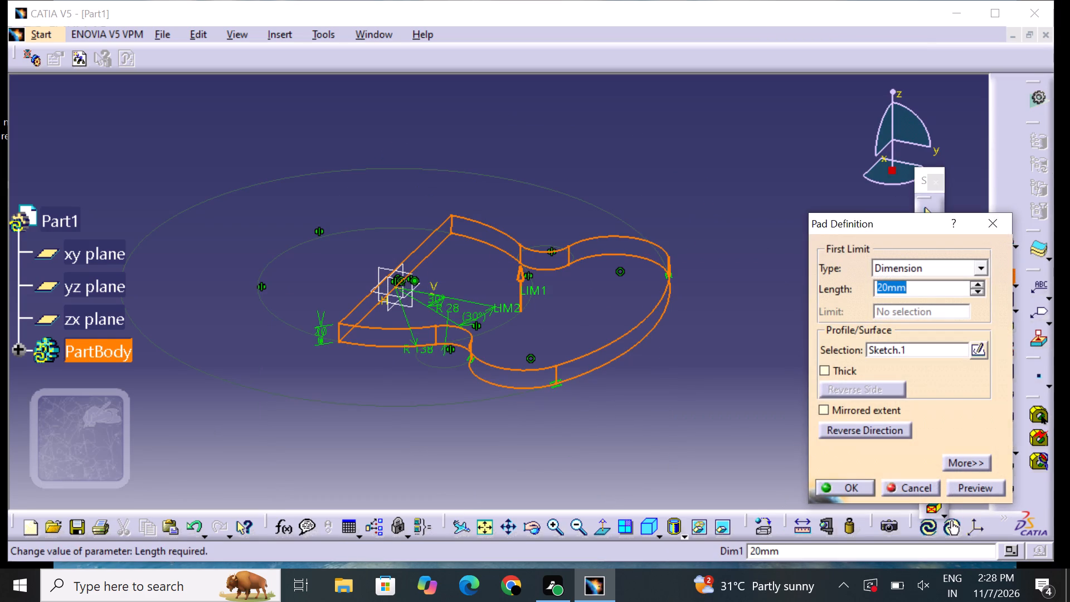
{"action": "left_click", "coordinate": [844, 415]}
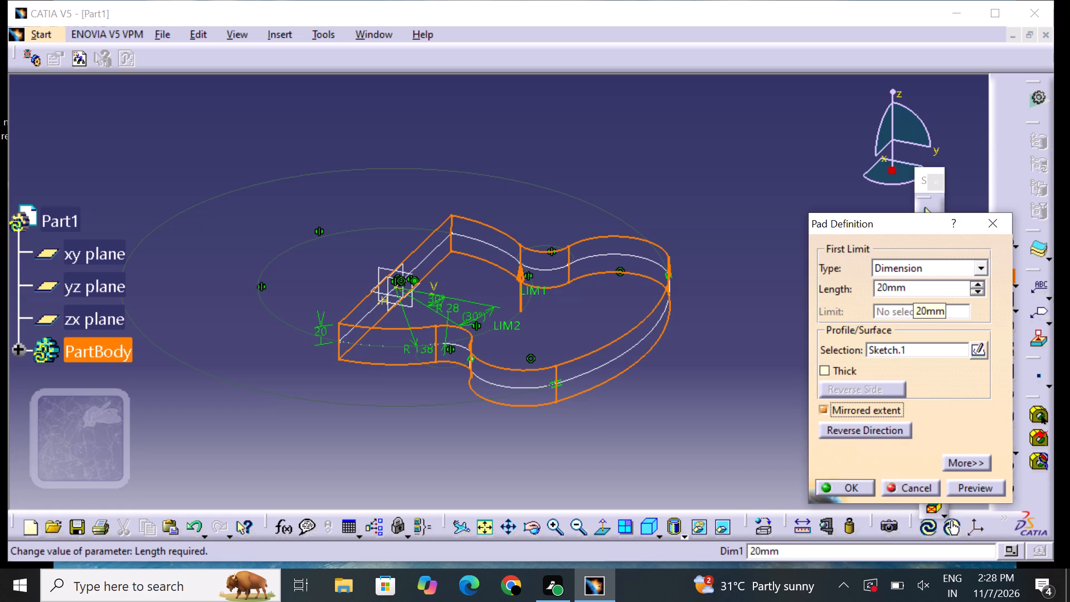
{"action": "key", "text": "BackSpace"}
{"action": "key", "text": "BackSpace"}
{"action": "key", "text": "BackSpace"}
{"action": "key", "text": "BackSpace"}
{"action": "key", "text": "BackSpace"}
{"action": "key", "text": "BackSpace"}
{"action": "key", "text": "BackSpace"}
{"action": "key", "text": "BackSpace"}
{"action": "key", "text": "BackSpace"}
{"action": "key", "text": "BackSpace"}
{"action": "key", "text": "BackSpace"}
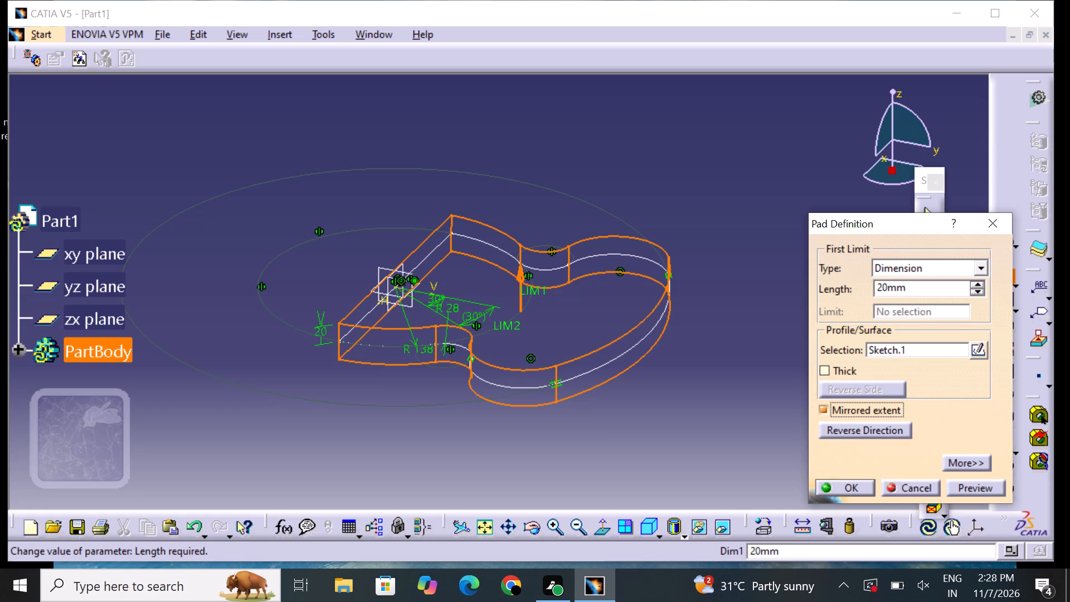
{"action": "left_click", "coordinate": [906, 285]}
{"action": "key", "text": "BackSpace"}
{"action": "key", "text": "BackSpace"}
{"action": "key", "text": "BackSpace"}
{"action": "key", "text": "BackSpace"}
{"action": "key", "text": "BackSpace"}
{"action": "key", "text": "BackSpace"}
{"action": "key", "text": "BackSpace"}
{"action": "key", "text": "BackSpace"}
{"action": "key", "text": "BackSpace"}
{"action": "key", "text": "BackSpace"}
{"action": "key", "text": "BackSpace"}
{"action": "key", "text": "BackSpace"}
{"action": "key", "text": "BackSpace"}
{"action": "key", "text": "BackSpace"}
{"action": "type", "text": "10"}
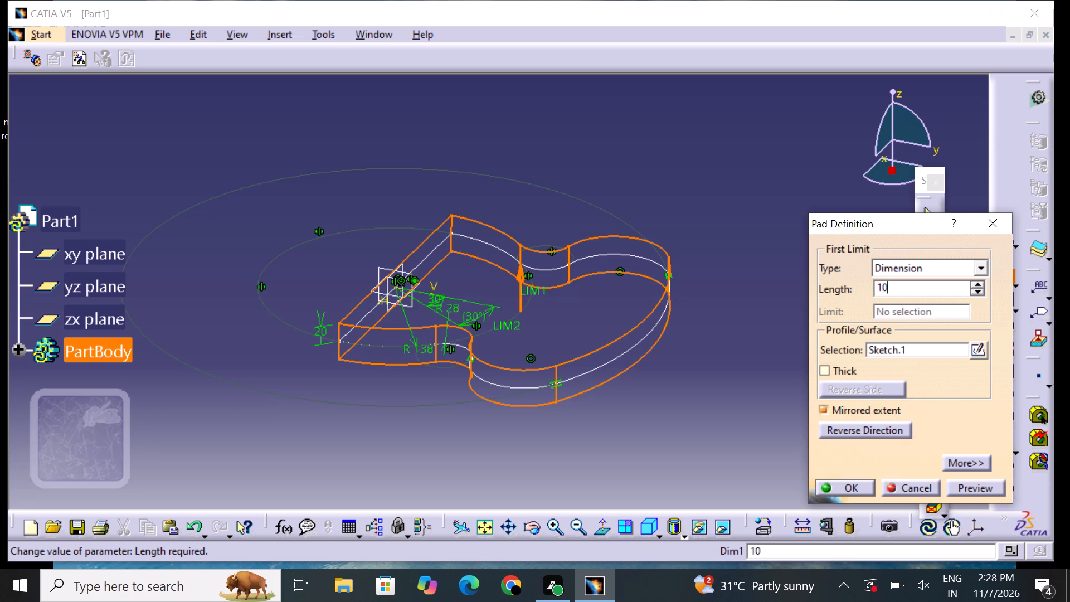
{"action": "key", "text": "Return"}
{"action": "left_click", "coordinate": [784, 399]}
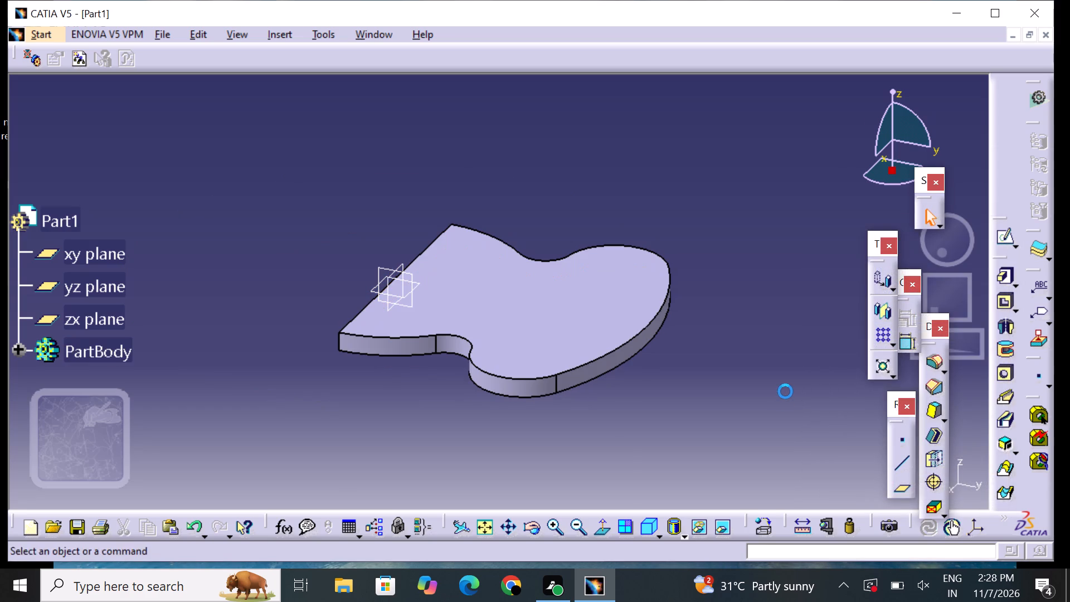
Start a new sketch on the xy plane.
{"action": "middle_click_drag", "start_coordinate": [775, 324], "coordinate": [697, 294]}
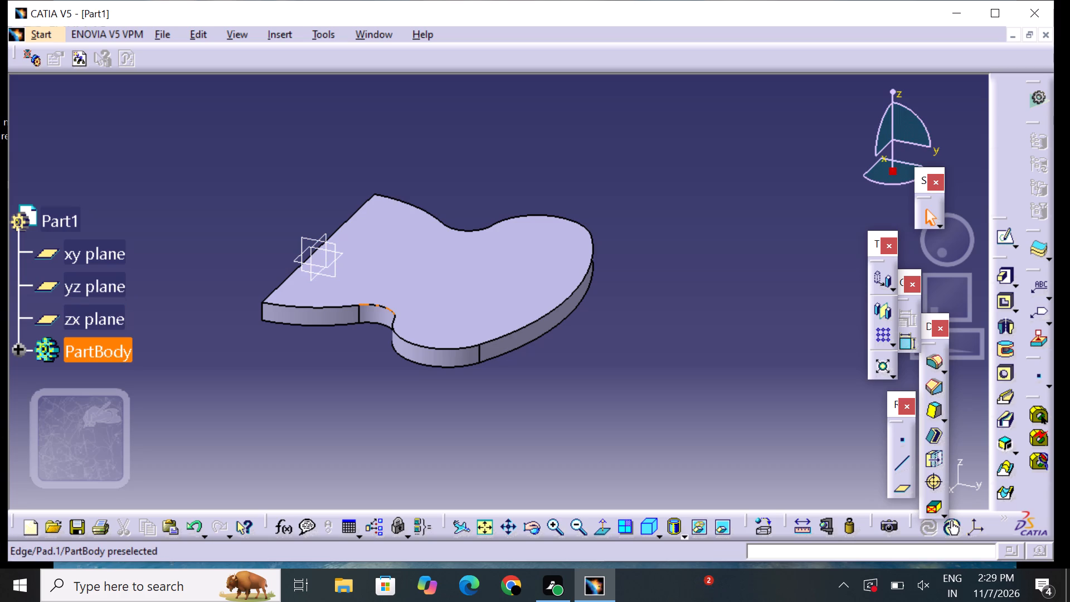
{"action": "scroll", "coordinate": [332, 352], "scroll_direction": "down", "scroll_amount": 1}
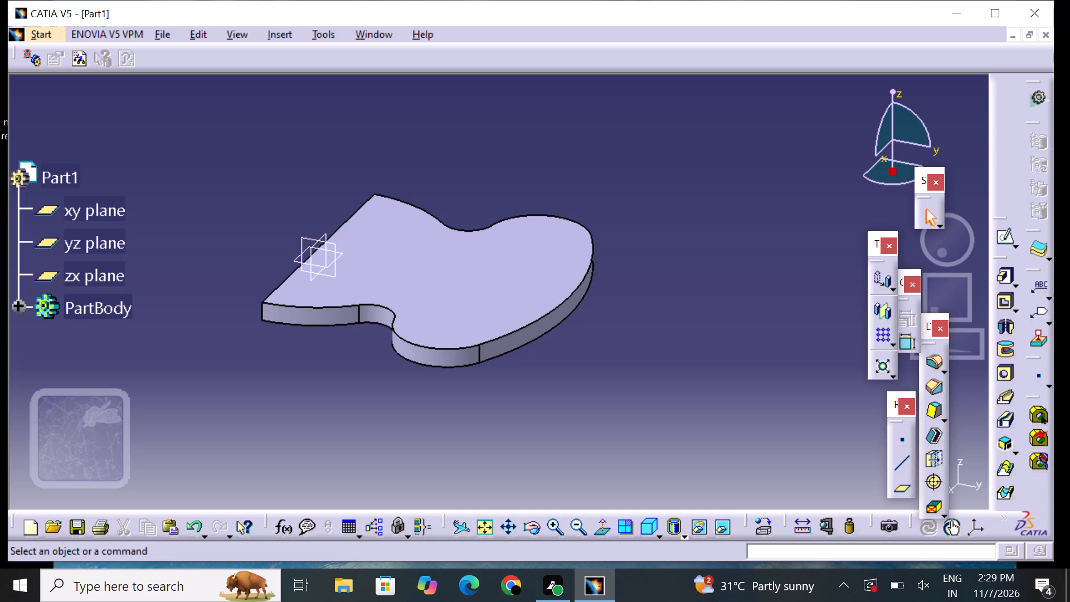
{"action": "left_click", "coordinate": [94, 218]}
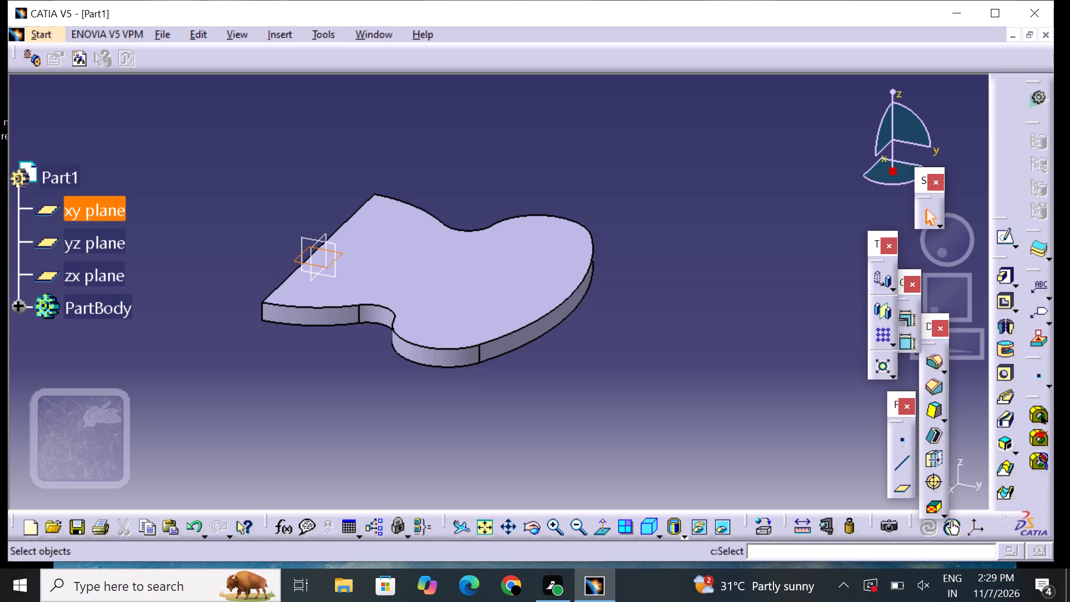
{"action": "left_click", "coordinate": [996, 234]}
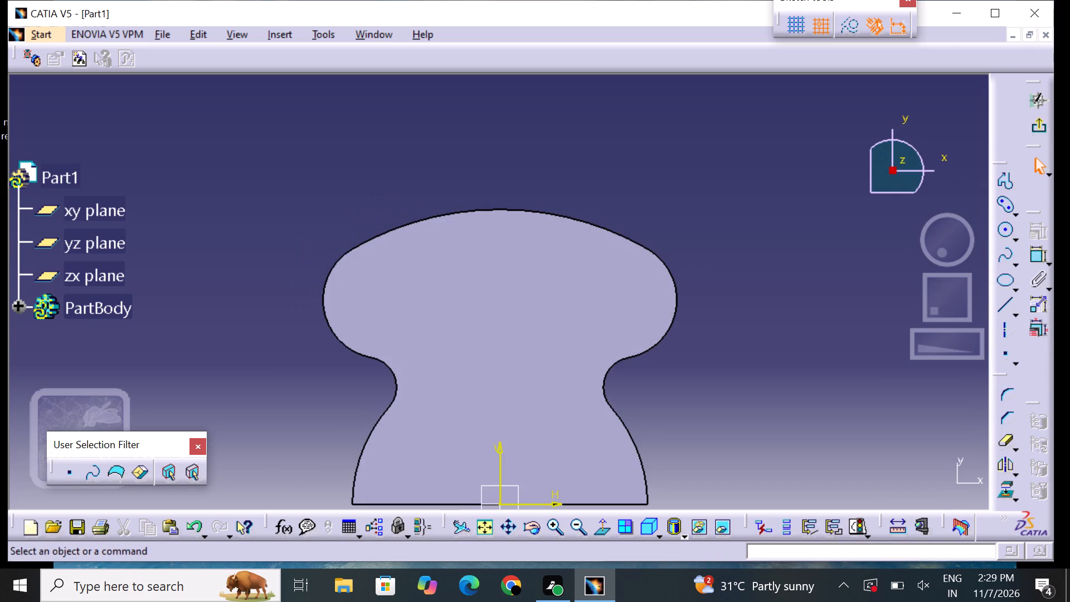
{"action": "middle_click_drag", "start_coordinate": [801, 317], "coordinate": [794, 222]}
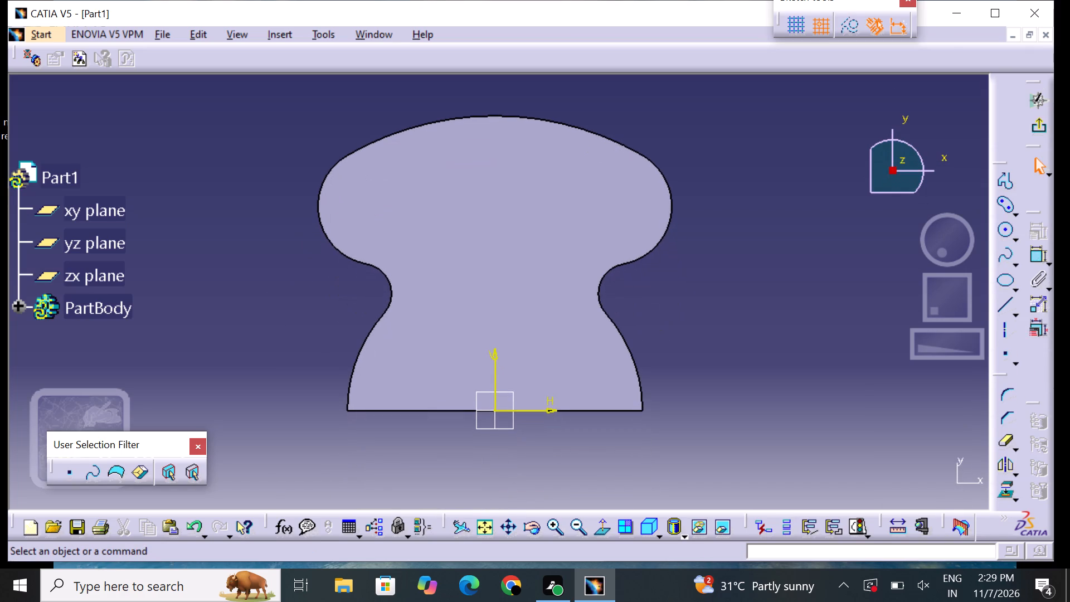
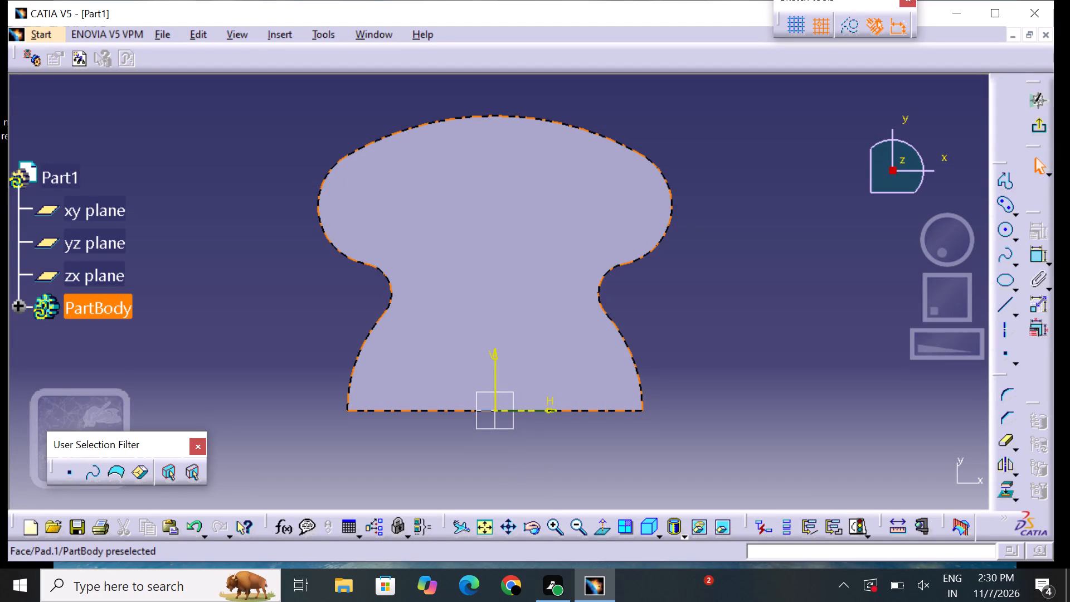
Draw a circle of about 114 mm radius centred on the sketch origin.
{"action": "left_click", "coordinate": [1001, 236]}
{"action": "left_click", "coordinate": [498, 412]}
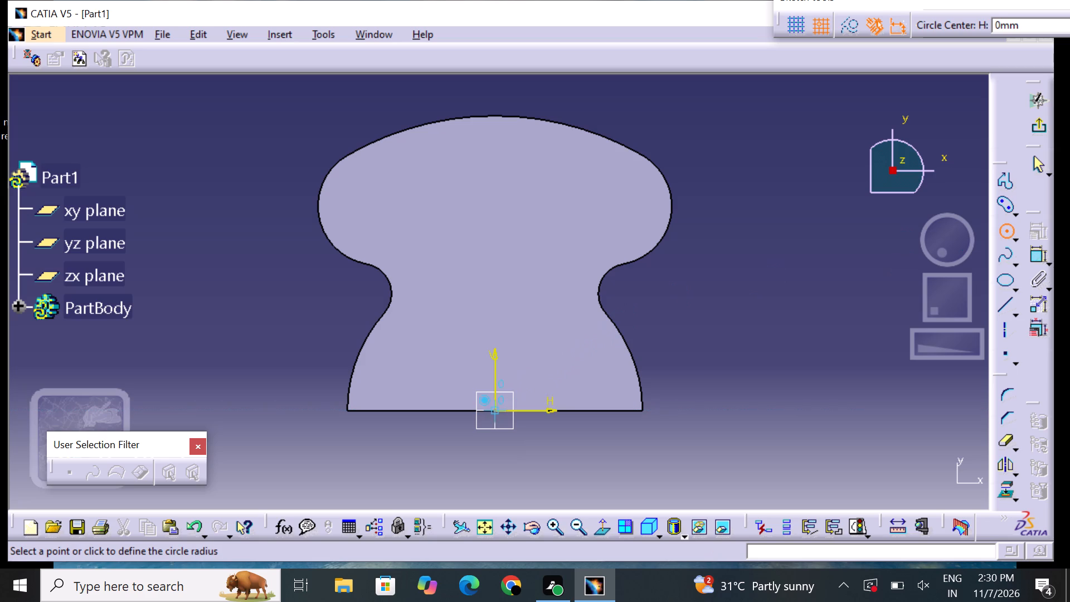
{"action": "left_click", "coordinate": [611, 377]}
{"action": "left_click", "coordinate": [737, 365]}
Dimension the circle's radius and set it to 135 mm.
{"action": "left_click", "coordinate": [1035, 253]}
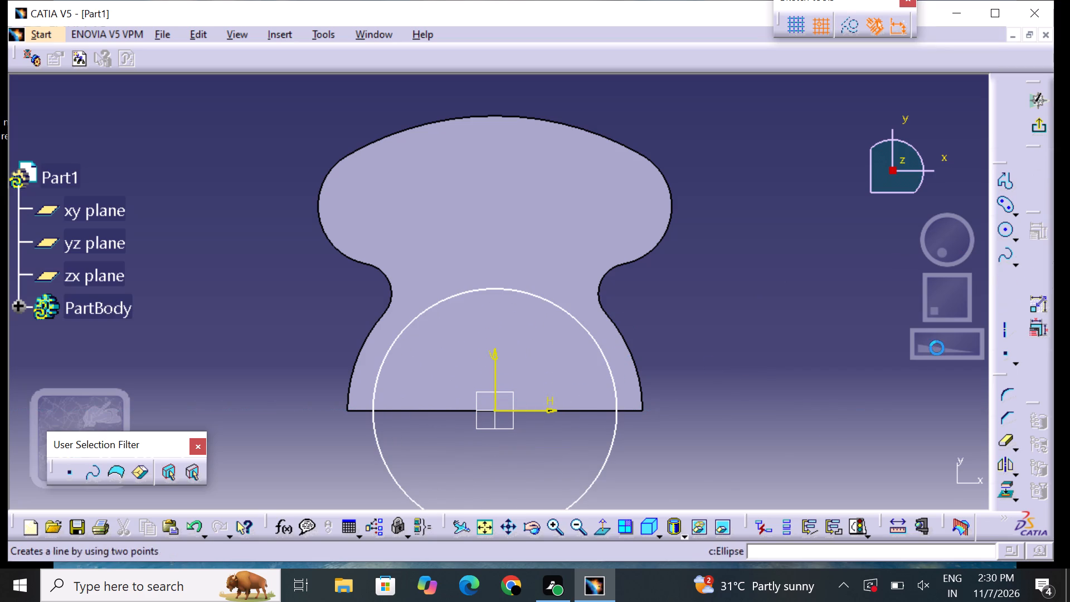
{"action": "left_click", "coordinate": [615, 432]}
{"action": "left_click", "coordinate": [699, 420]}
{"action": "double_click", "coordinate": [701, 417]}
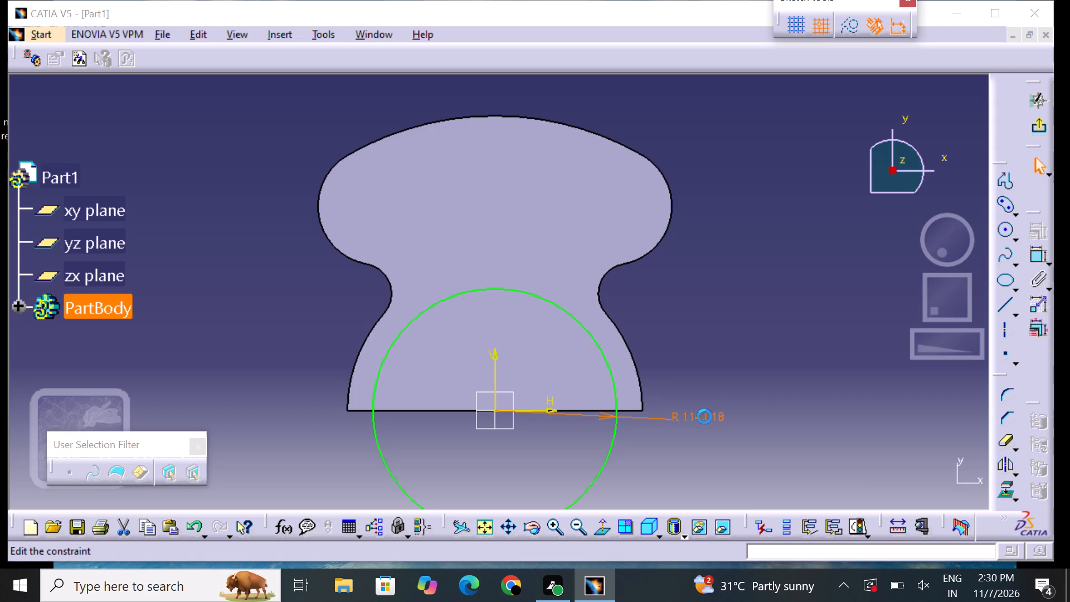
{"action": "key", "text": "BackSpace"}
{"action": "type", "text": "135"}
{"action": "key", "text": "Return"}
{"action": "left_click", "coordinate": [788, 350]}
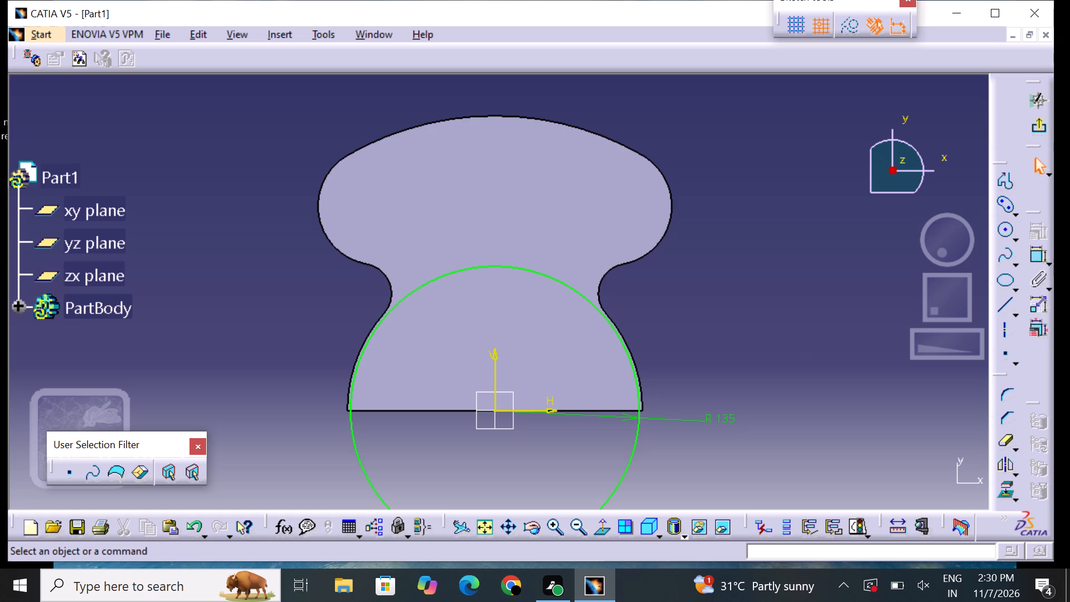
Set the circle's radius to 138 mm.
{"action": "double_click", "coordinate": [723, 424]}
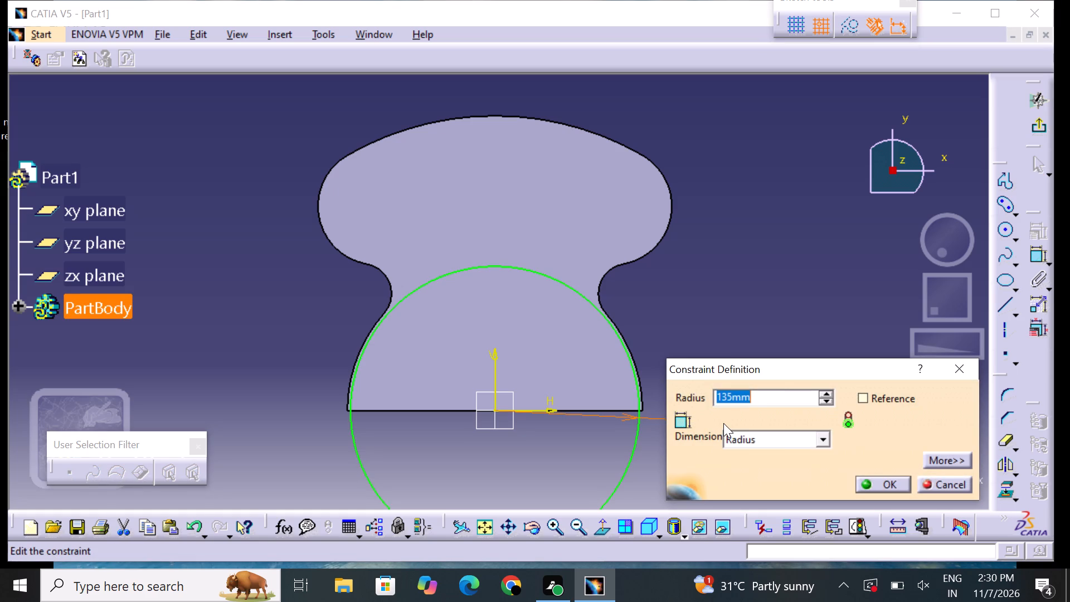
{"action": "key", "text": "BackSpace"}
{"action": "type", "text": "138"}
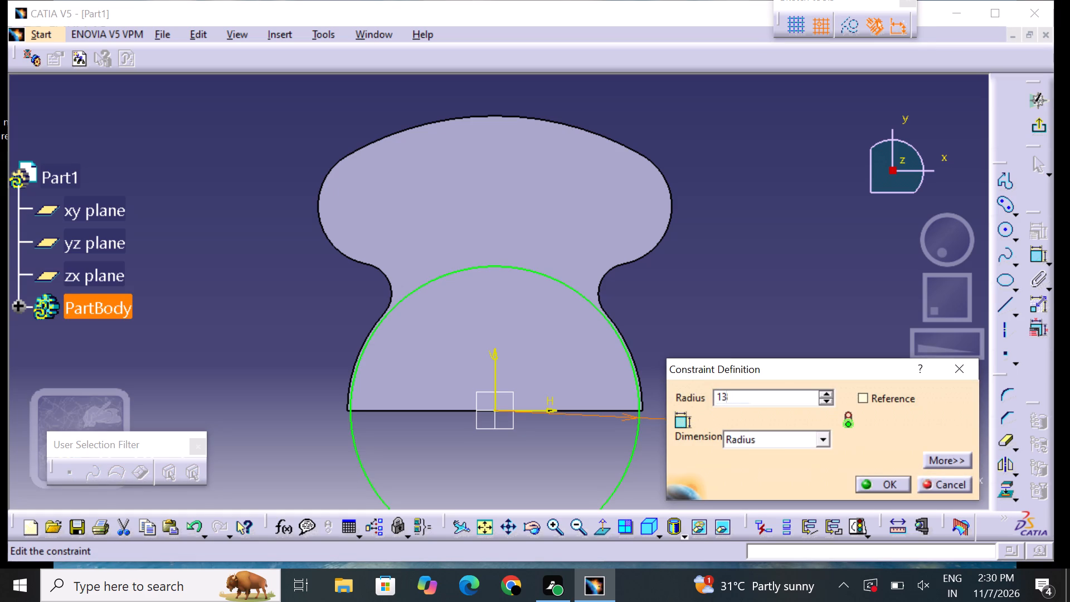
{"action": "key", "text": "Return"}
{"action": "left_click", "coordinate": [813, 416]}
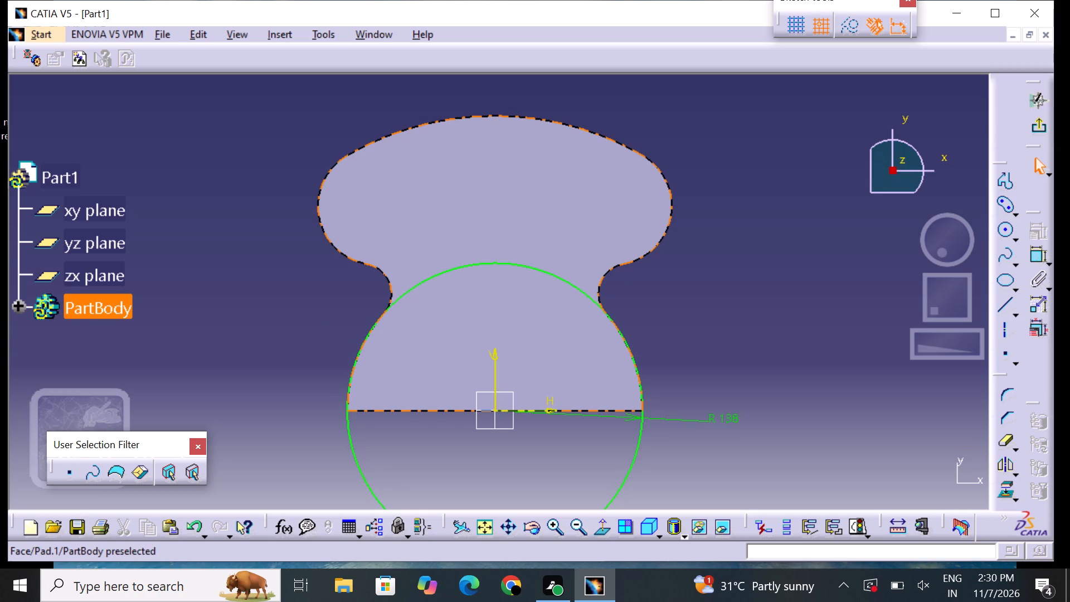
Draw a second, smaller circle of about 78 mm radius centred on the sketch origin.
{"action": "middle_click_drag", "start_coordinate": [722, 329], "coordinate": [711, 305]}
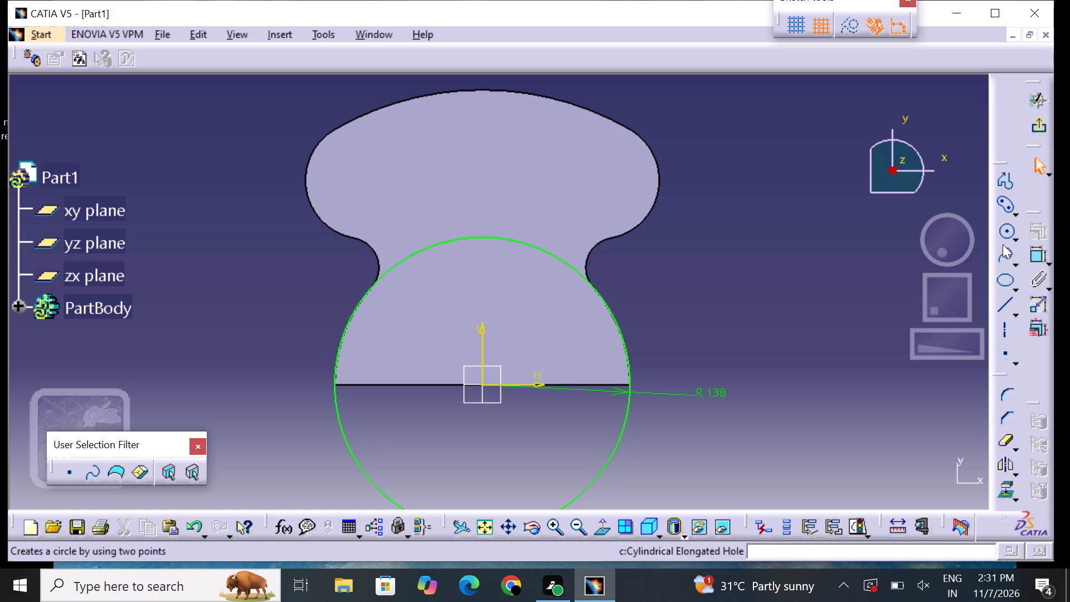
{"action": "left_click", "coordinate": [1003, 227]}
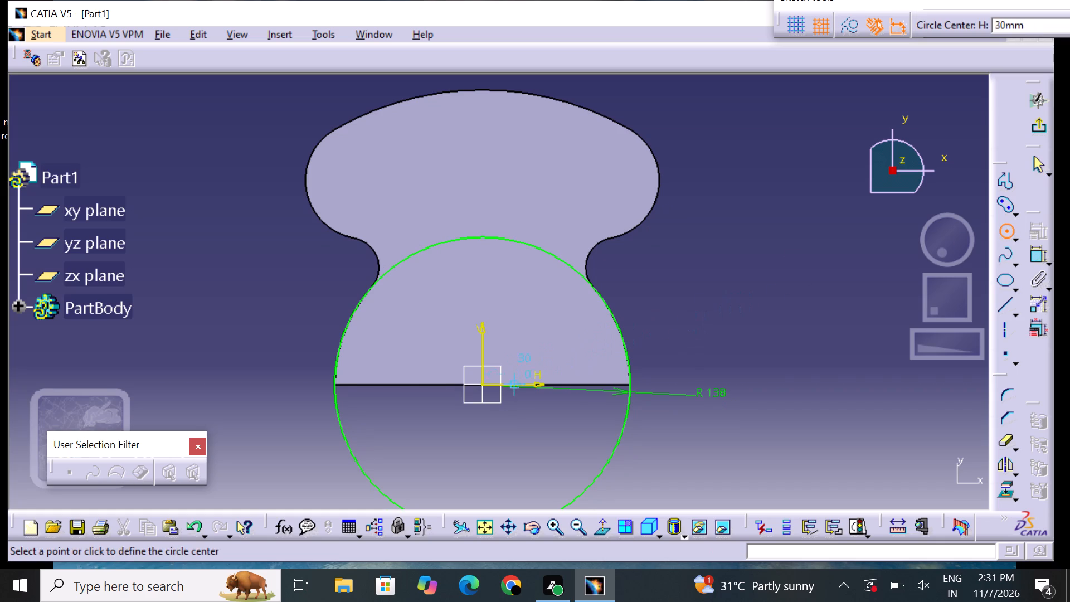
{"action": "left_click", "coordinate": [482, 387]}
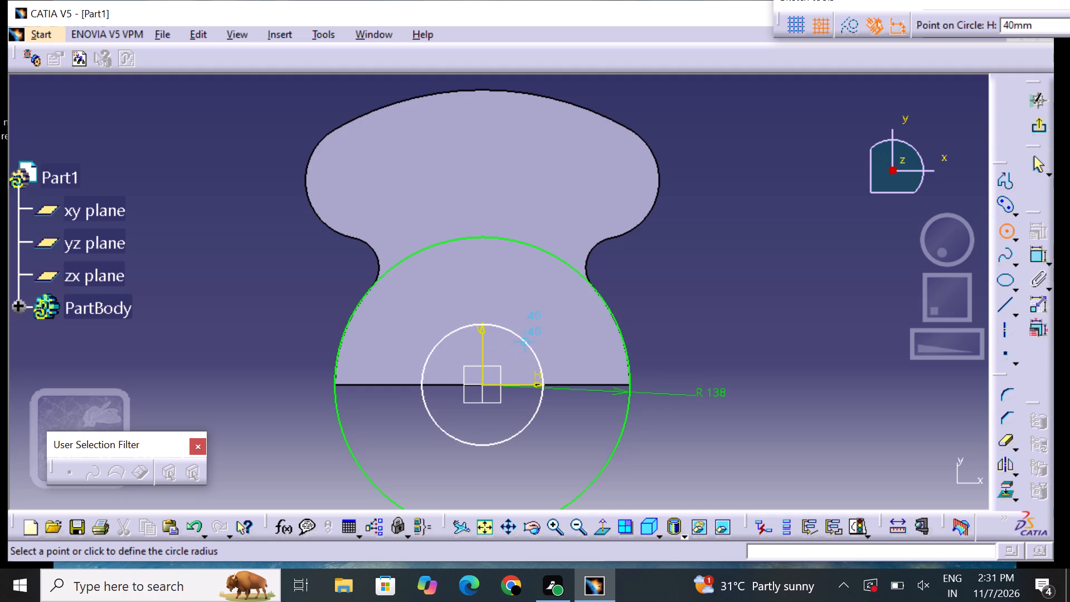
{"action": "left_click", "coordinate": [548, 334]}
{"action": "left_click", "coordinate": [737, 325]}
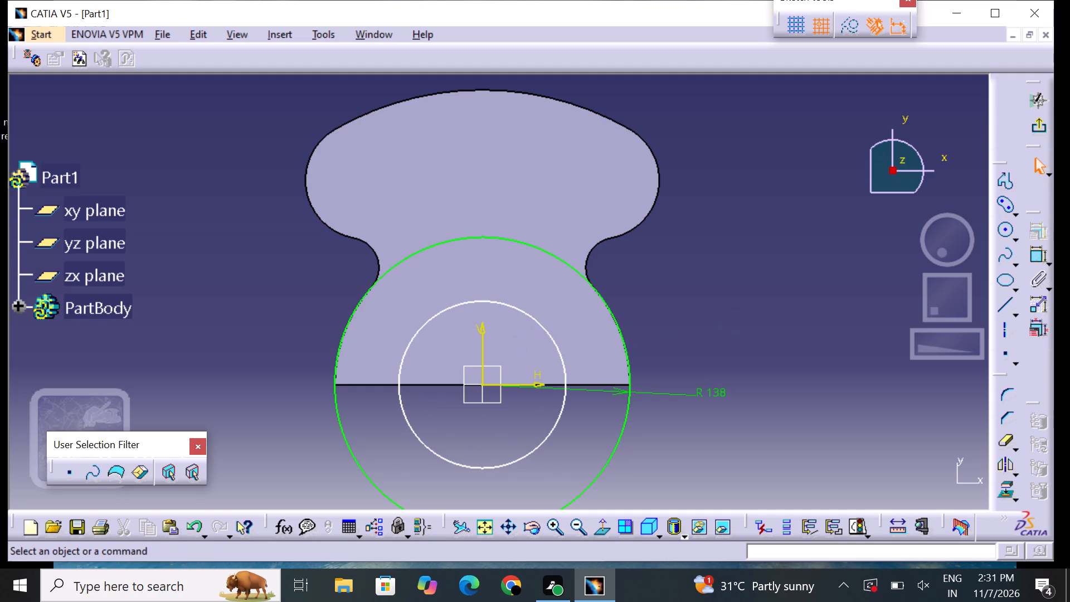
Dimension the inner circle's radius, set it to 14.7 mm, and place the dimension label outside the outer circle.
{"action": "left_click", "coordinate": [1037, 256]}
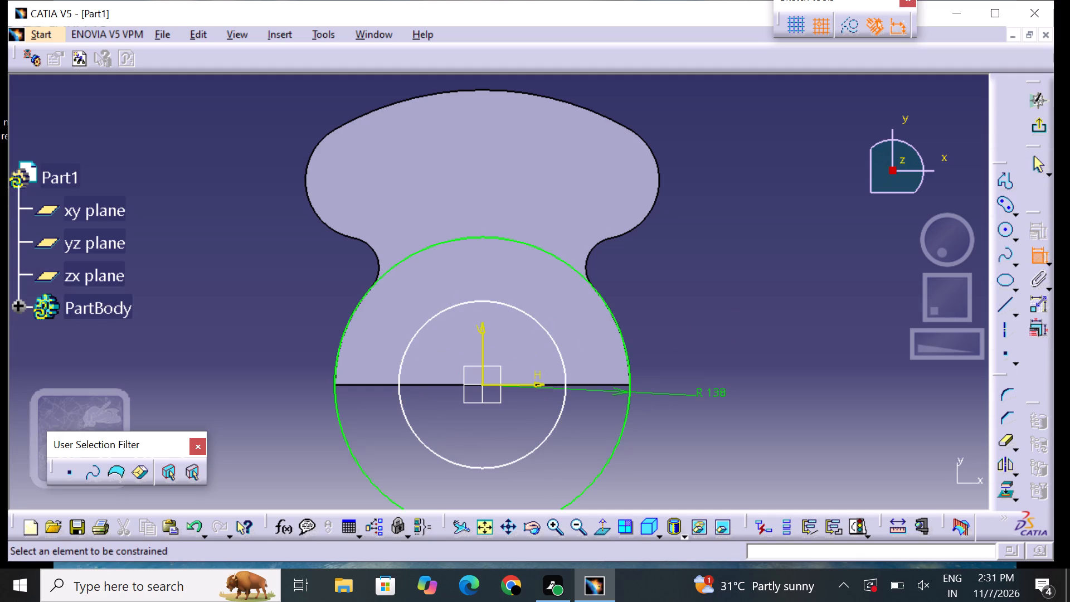
{"action": "left_click", "coordinate": [562, 373]}
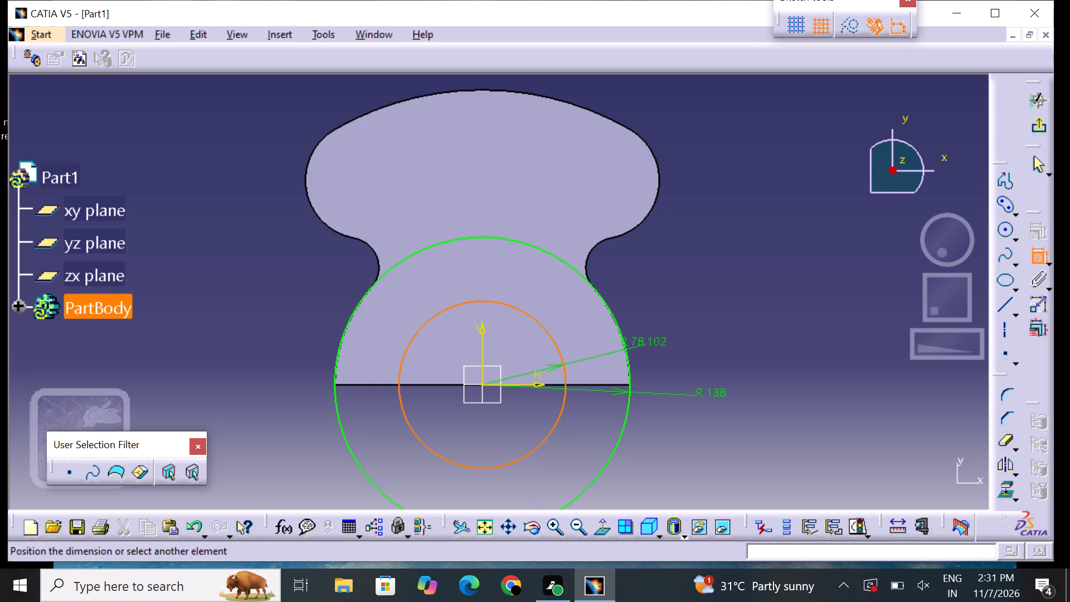
{"action": "left_click", "coordinate": [695, 327]}
{"action": "double_click", "coordinate": [697, 326]}
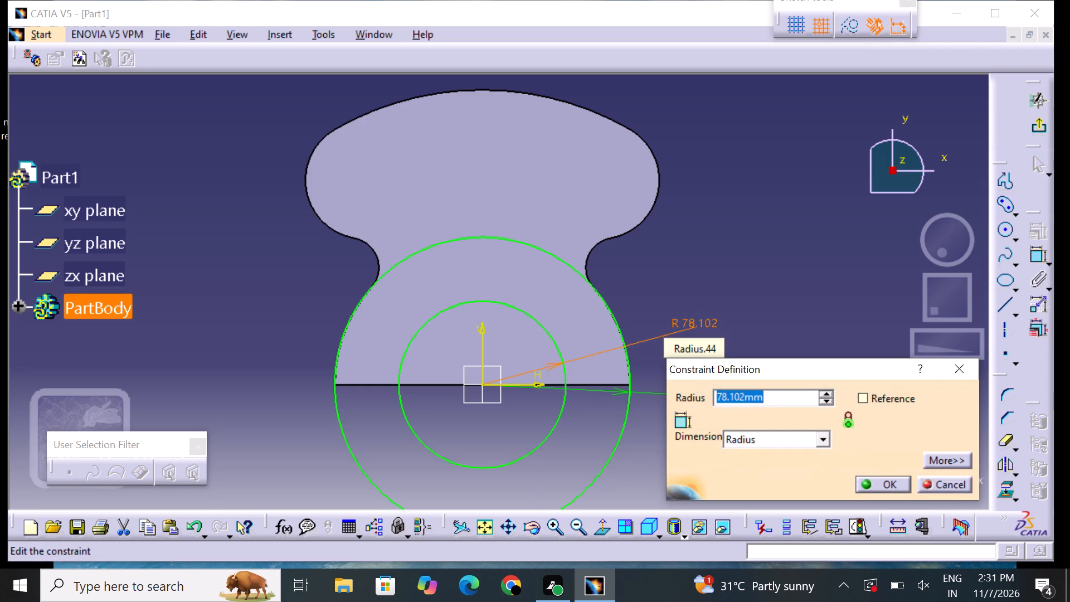
{"action": "key", "text": "BackSpace"}
{"action": "type", "text": "14.7"}
{"action": "key", "text": "Return"}
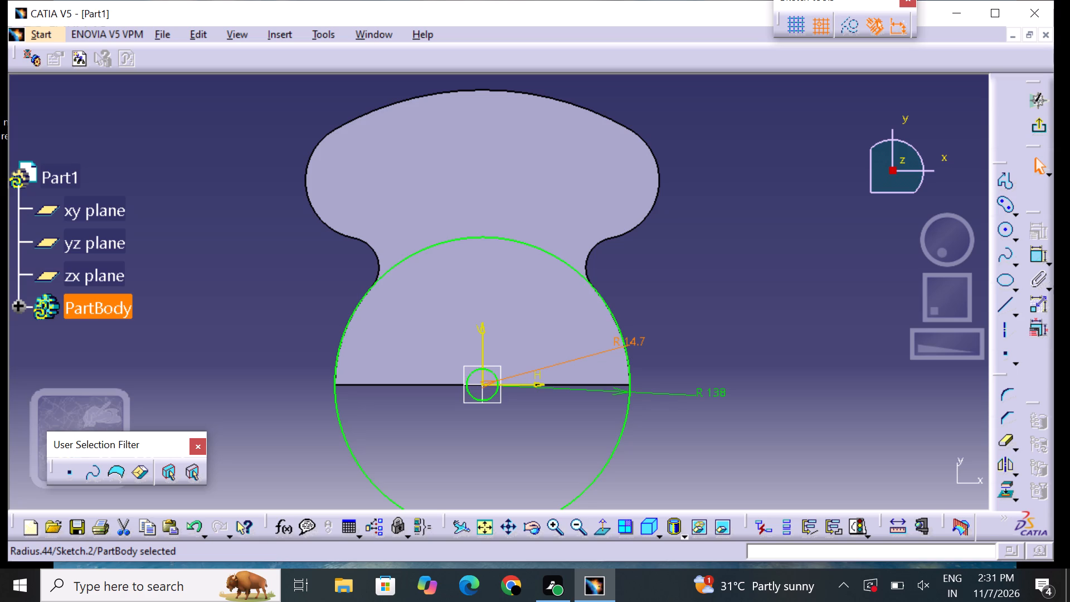
{"action": "left_click_drag", "start_coordinate": [638, 343], "coordinate": [675, 344]}
{"action": "left_click", "coordinate": [687, 382]}
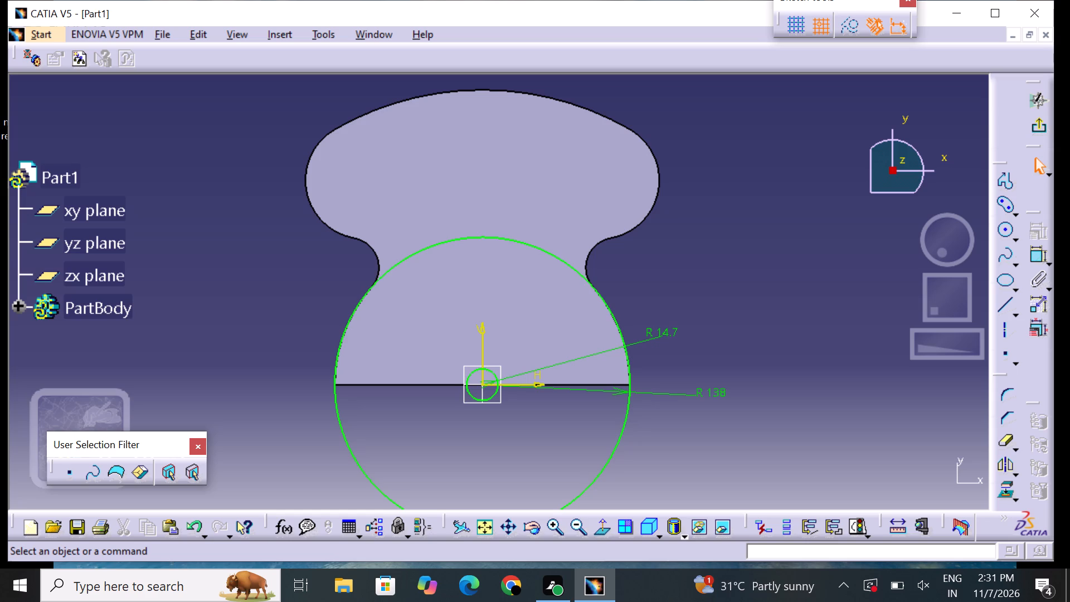
Change the inner circle's dimension from radius to diameter and set it to 14.7 mm.
{"action": "double_click", "coordinate": [659, 339]}
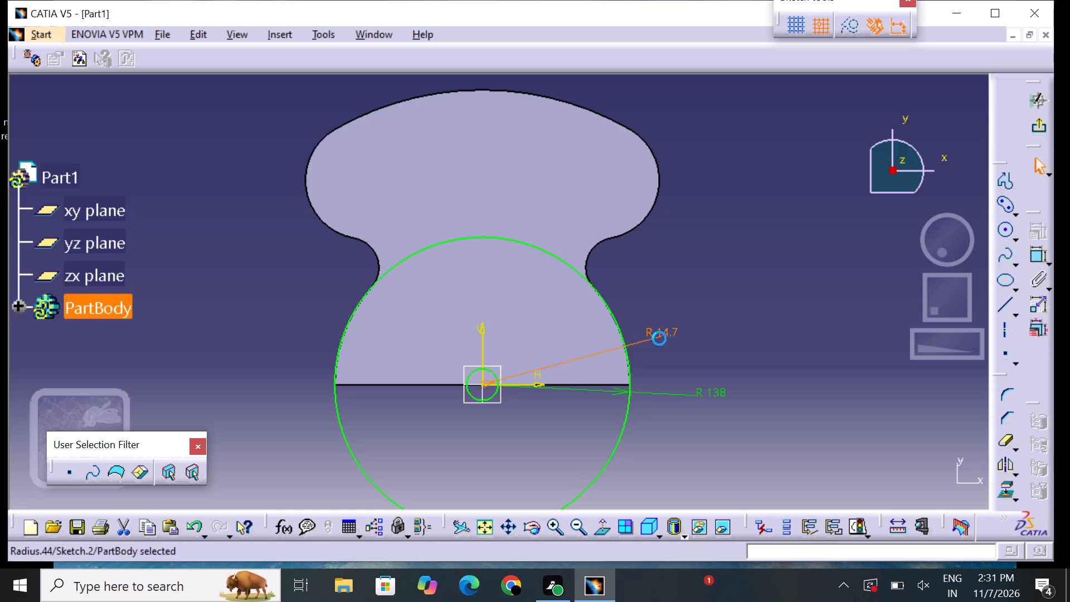
{"action": "left_click", "coordinate": [764, 438]}
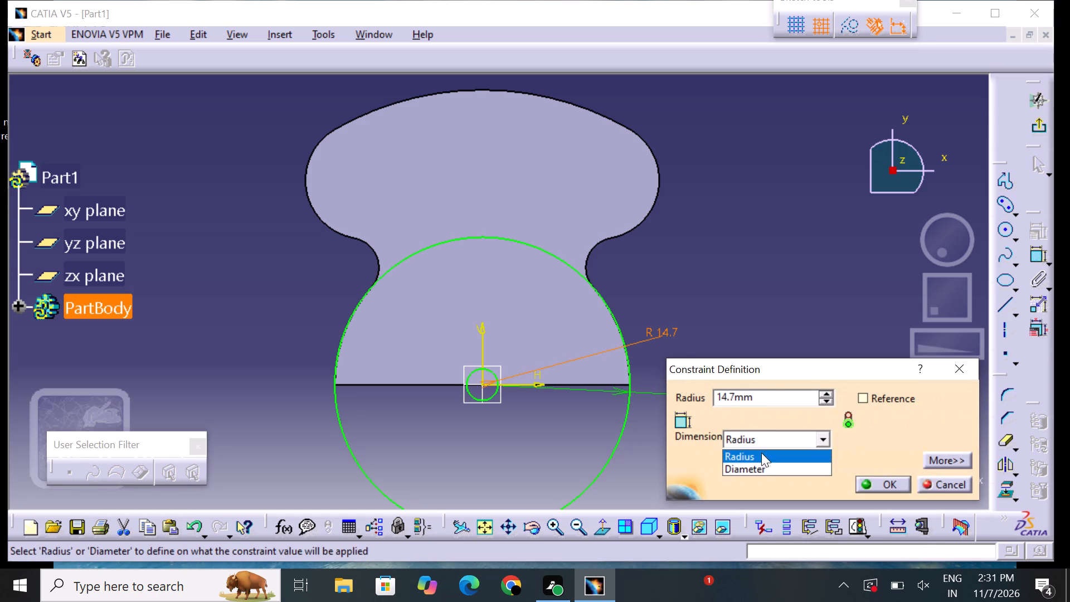
{"action": "left_click", "coordinate": [761, 468]}
{"action": "left_click_drag", "start_coordinate": [770, 399], "coordinate": [770, 394]}
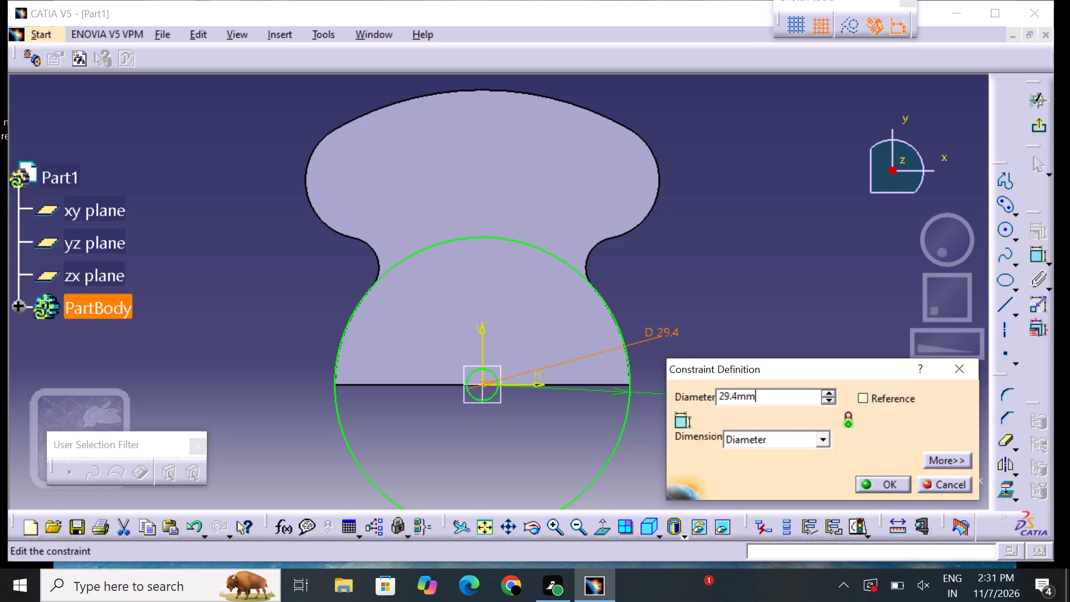
{"action": "key", "text": "BackSpace"}
{"action": "key", "text": "BackSpace"}
{"action": "key", "text": "BackSpace"}
{"action": "key", "text": "BackSpace"}
{"action": "key", "text": "BackSpace"}
{"action": "key", "text": "BackSpace"}
{"action": "key", "text": "BackSpace"}
{"action": "key", "text": "BackSpace"}
{"action": "key", "text": "BackSpace"}
{"action": "key", "text": "BackSpace"}
{"action": "key", "text": "BackSpace"}
{"action": "key", "text": "BackSpace"}
{"action": "key", "text": "BackSpace"}
{"action": "type", "text": "14"}
{"action": "type", "text": ".7"}
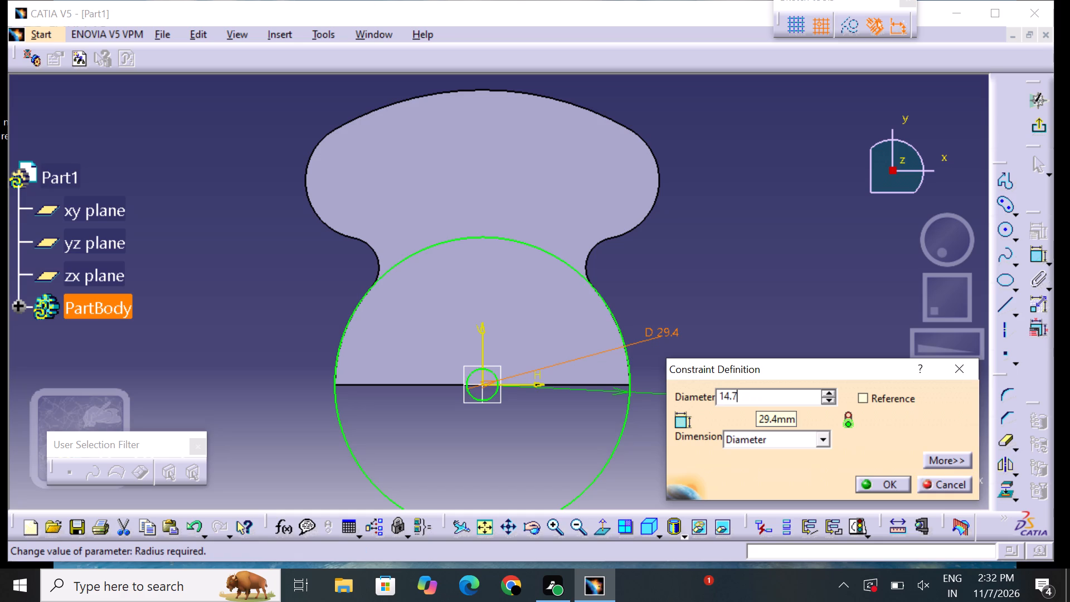
{"action": "key", "text": "Return"}
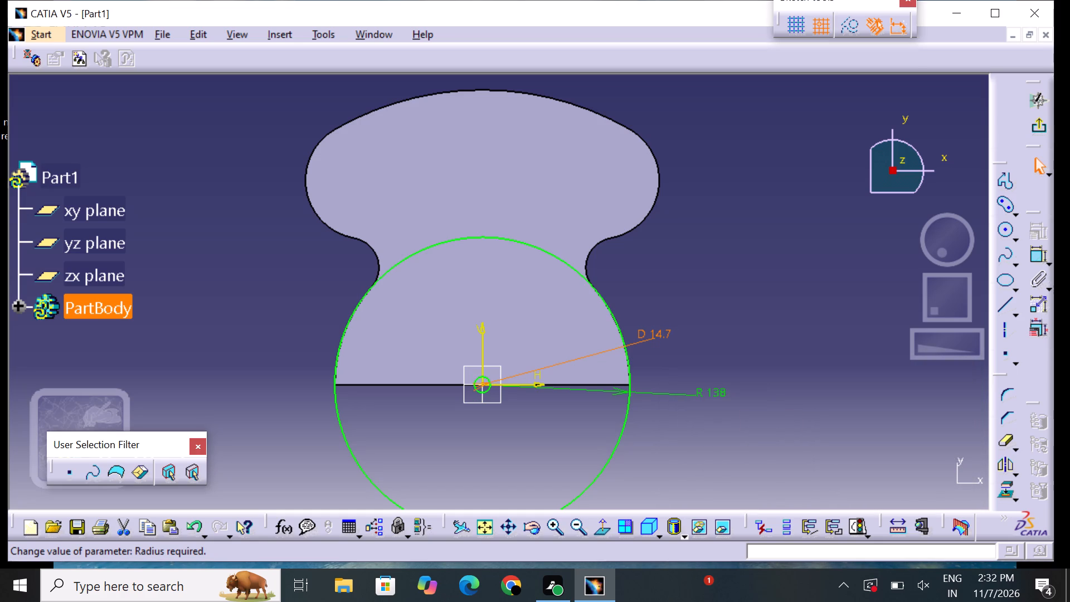
Set the inner circle's diameter to 147 mm.
{"action": "double_click", "coordinate": [647, 334]}
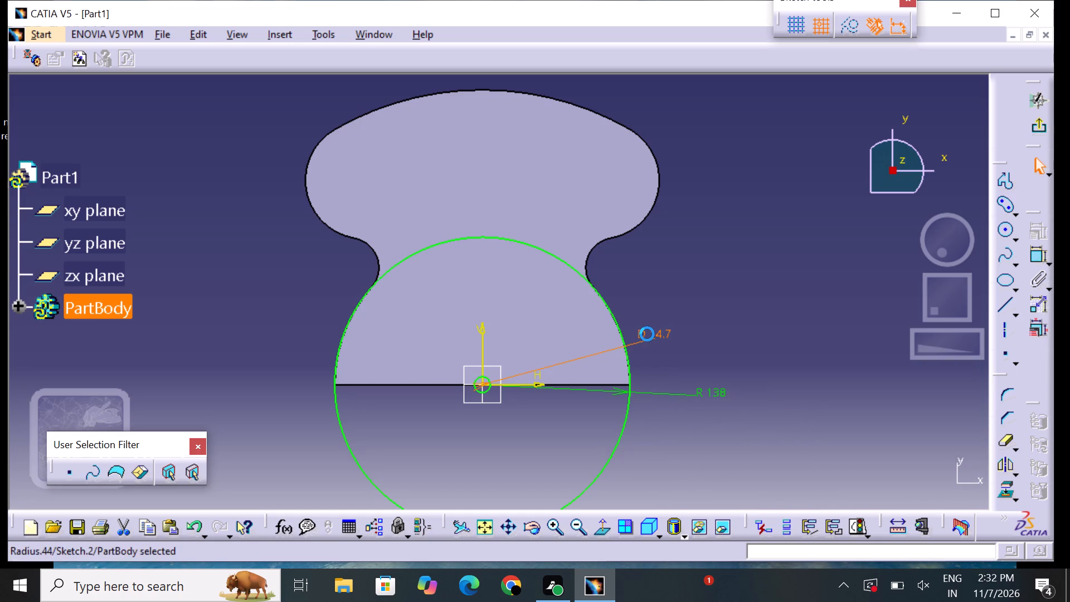
{"action": "key", "text": "BackSpace"}
{"action": "type", "text": "147"}
{"action": "key", "text": "Return"}
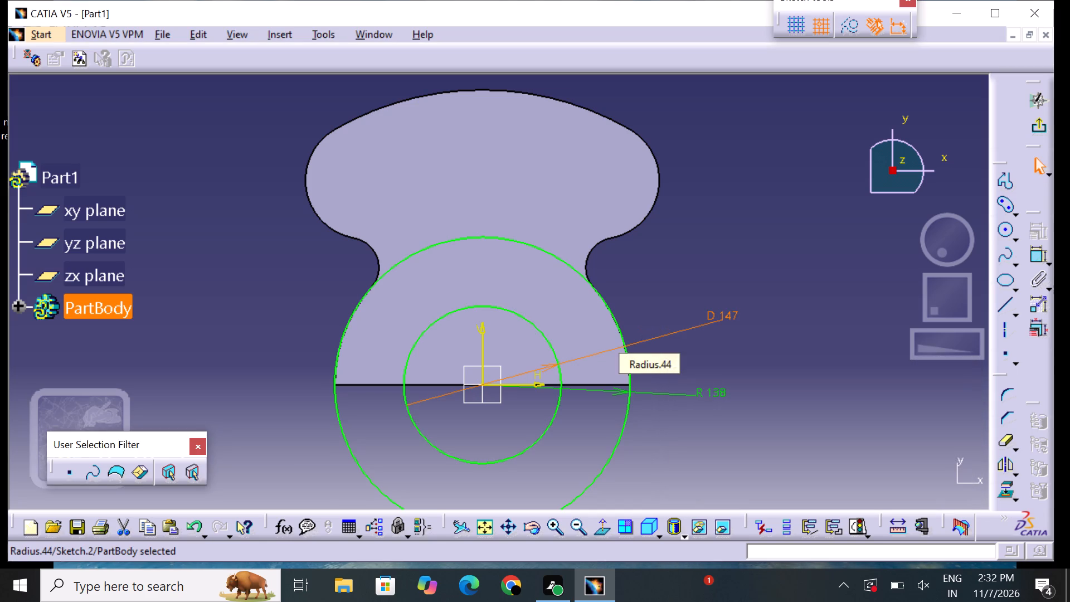
{"action": "left_click", "coordinate": [772, 332]}
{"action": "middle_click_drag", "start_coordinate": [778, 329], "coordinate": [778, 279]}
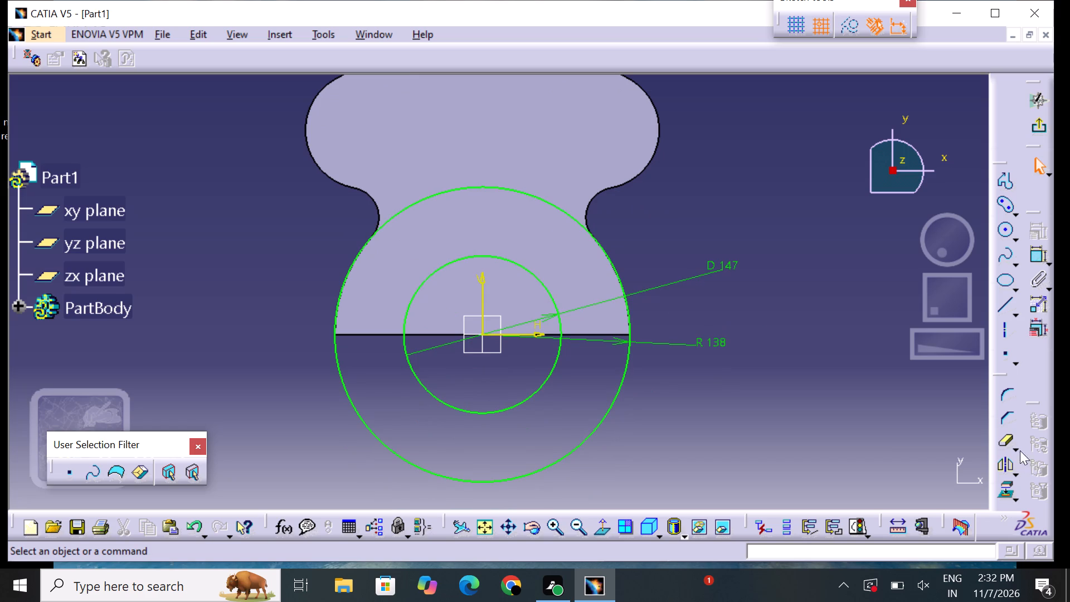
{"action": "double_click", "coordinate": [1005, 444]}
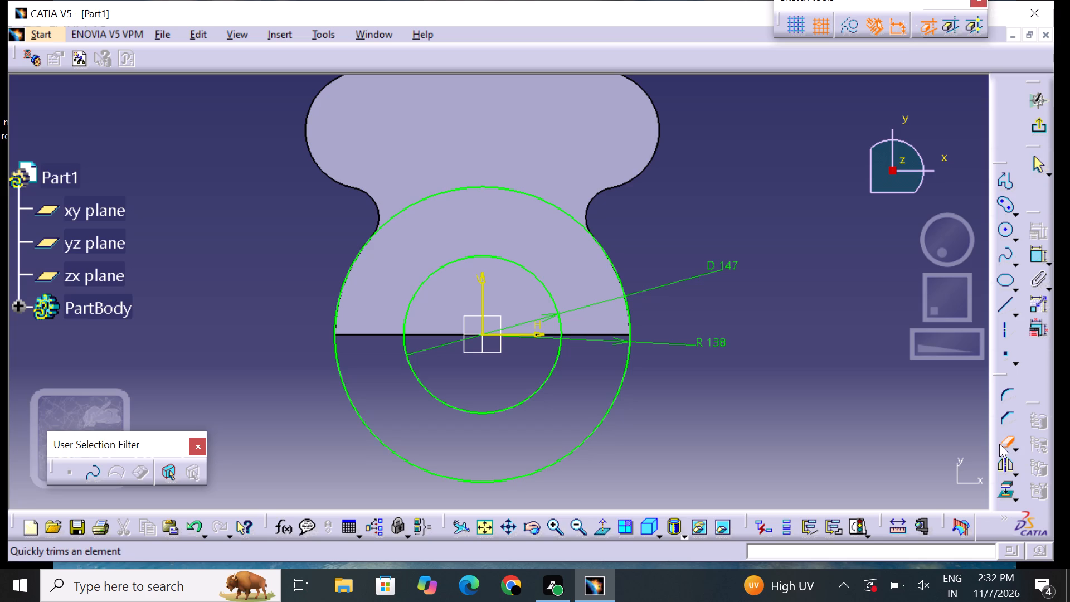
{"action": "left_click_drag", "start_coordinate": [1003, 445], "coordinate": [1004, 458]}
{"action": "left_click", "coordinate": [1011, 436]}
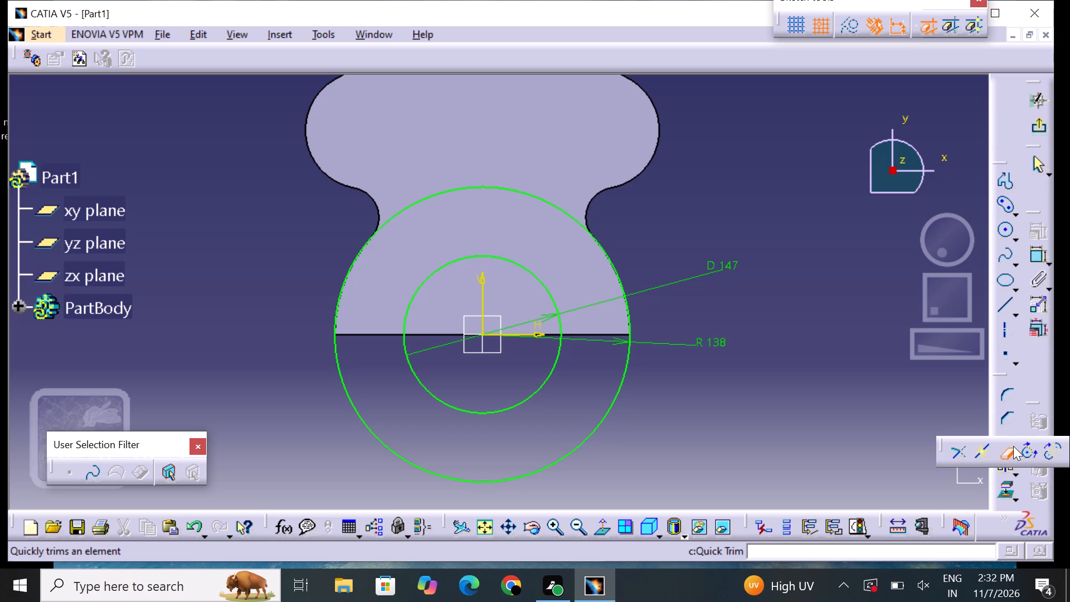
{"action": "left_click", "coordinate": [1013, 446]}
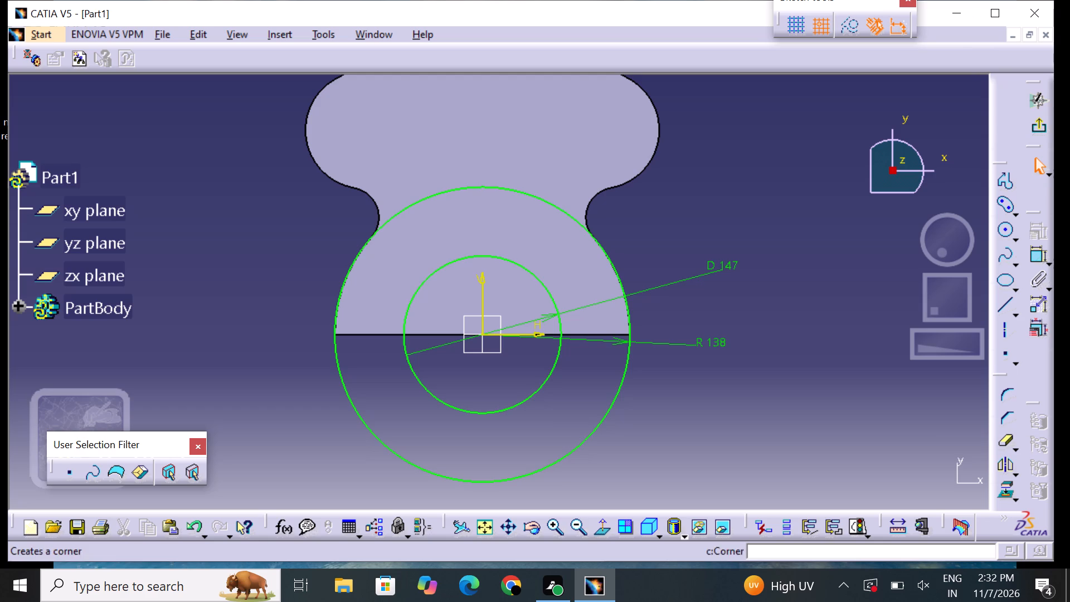
Draw a horizontal line along the H axis through the origin, joining opposite sides of the outer 138 mm radius circle.
{"action": "left_click", "coordinate": [1005, 308]}
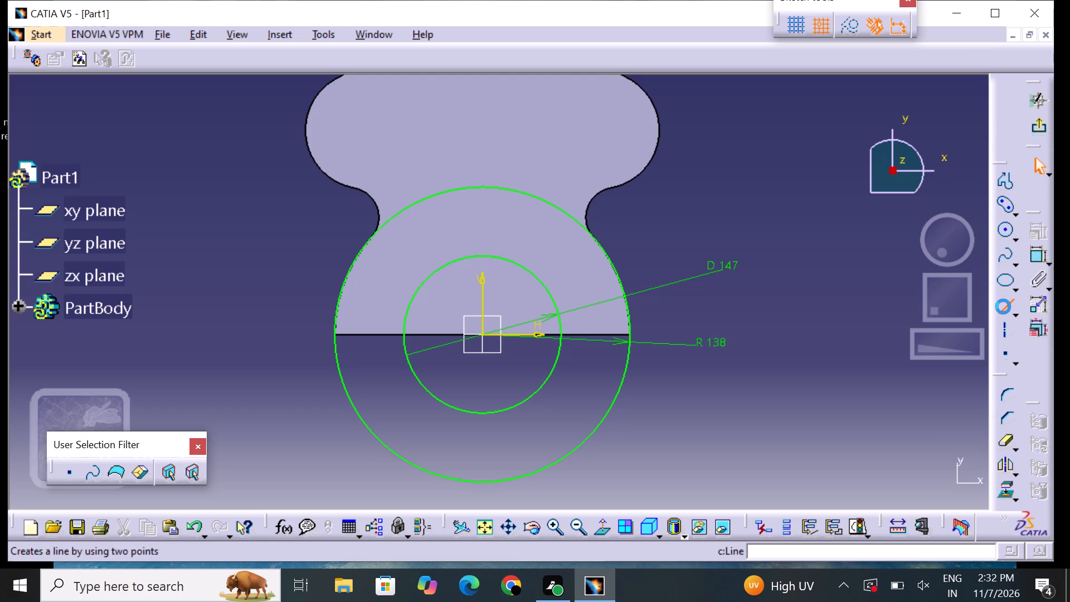
{"action": "left_click", "coordinate": [334, 334]}
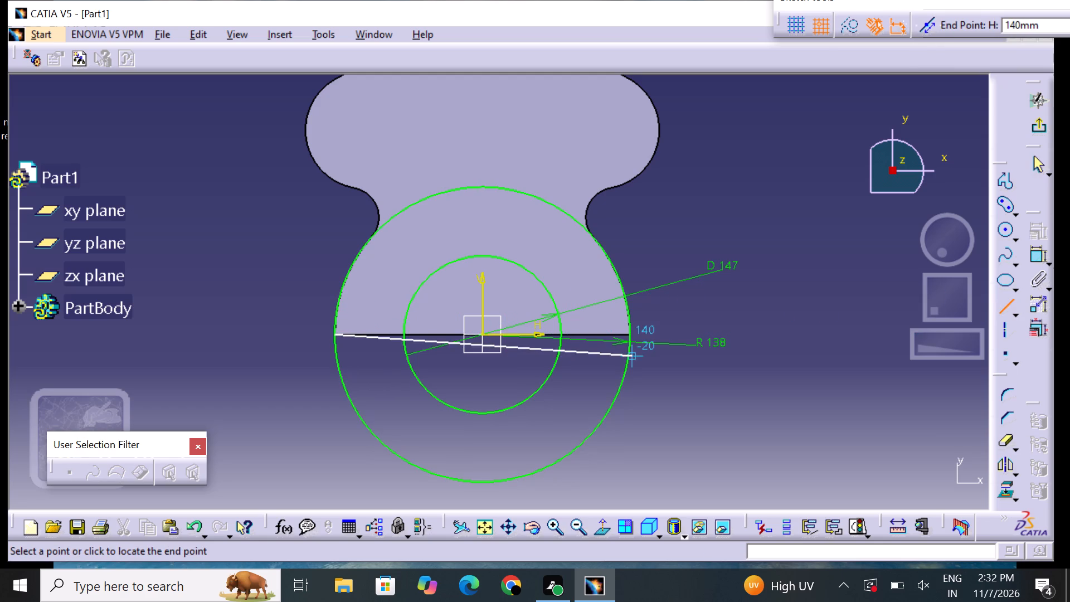
{"action": "left_click", "coordinate": [626, 331]}
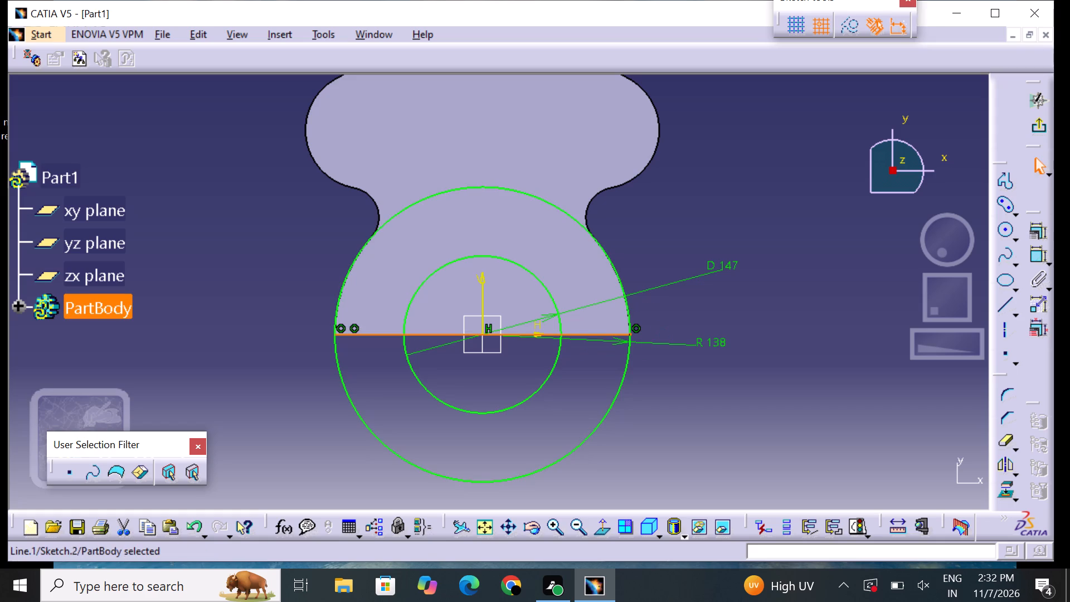
{"action": "left_click_drag", "start_coordinate": [687, 324], "coordinate": [687, 339]}
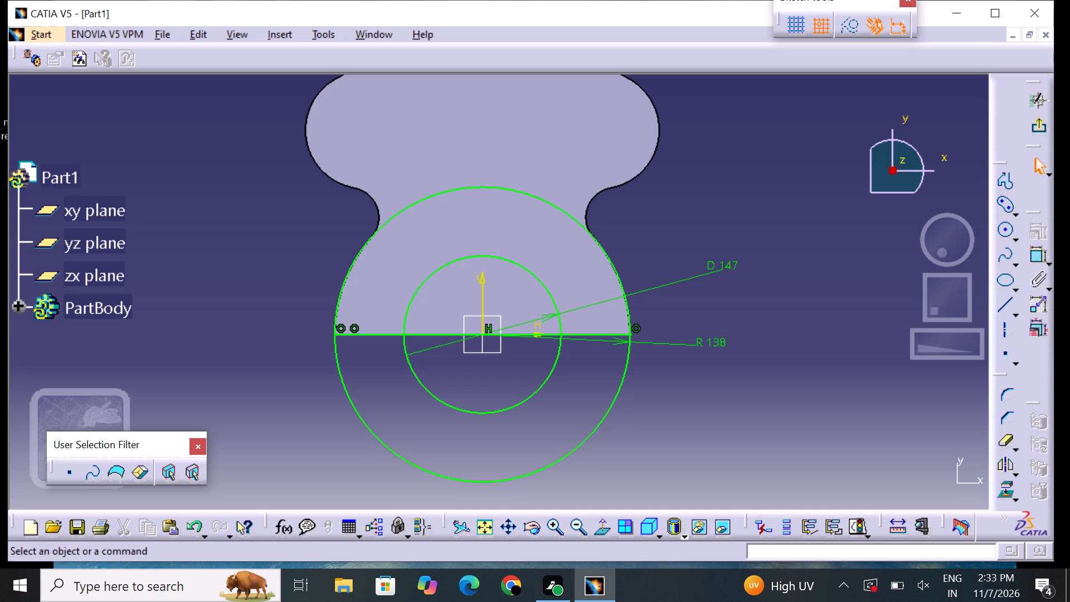
Trim away the half of the inner 147 mm diameter circle above the horizontal line with Quick Trim.
{"action": "triple_click", "coordinate": [560, 531]}
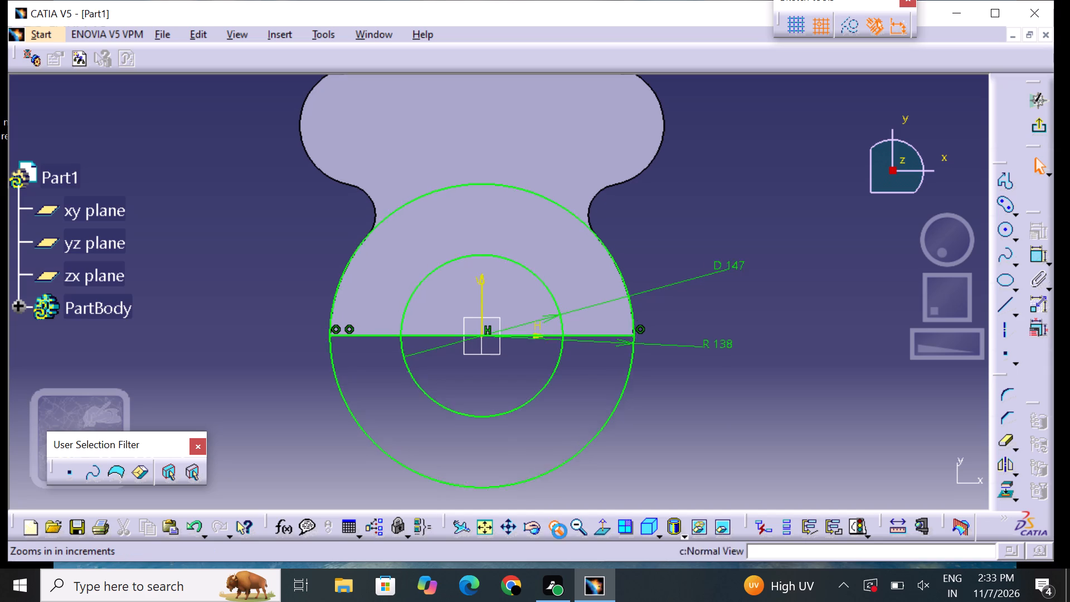
{"action": "left_click", "coordinate": [560, 531]}
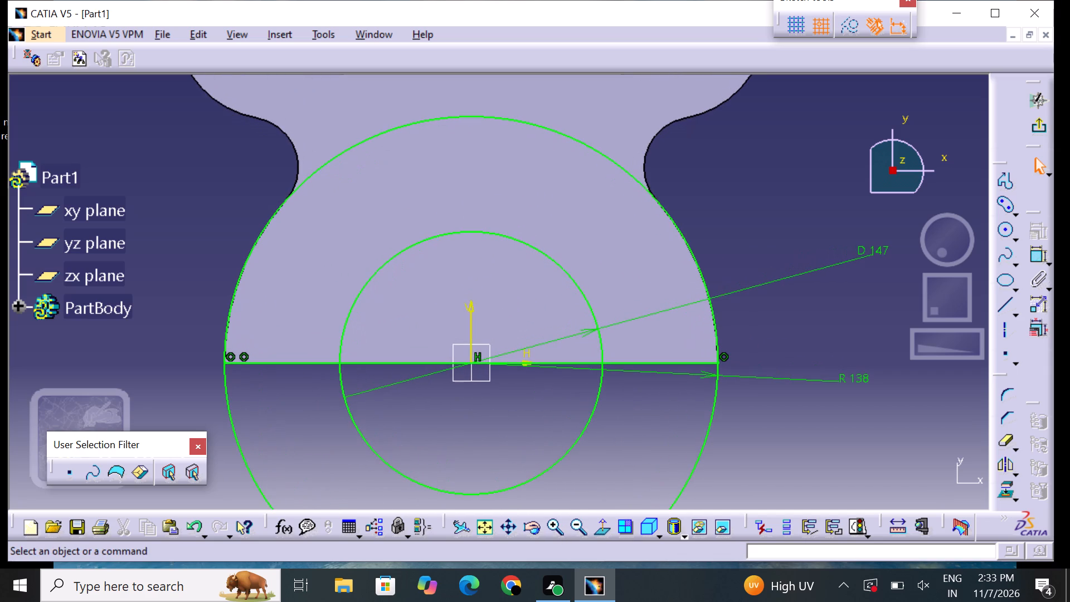
{"action": "middle_click_drag", "start_coordinate": [588, 438], "coordinate": [595, 406]}
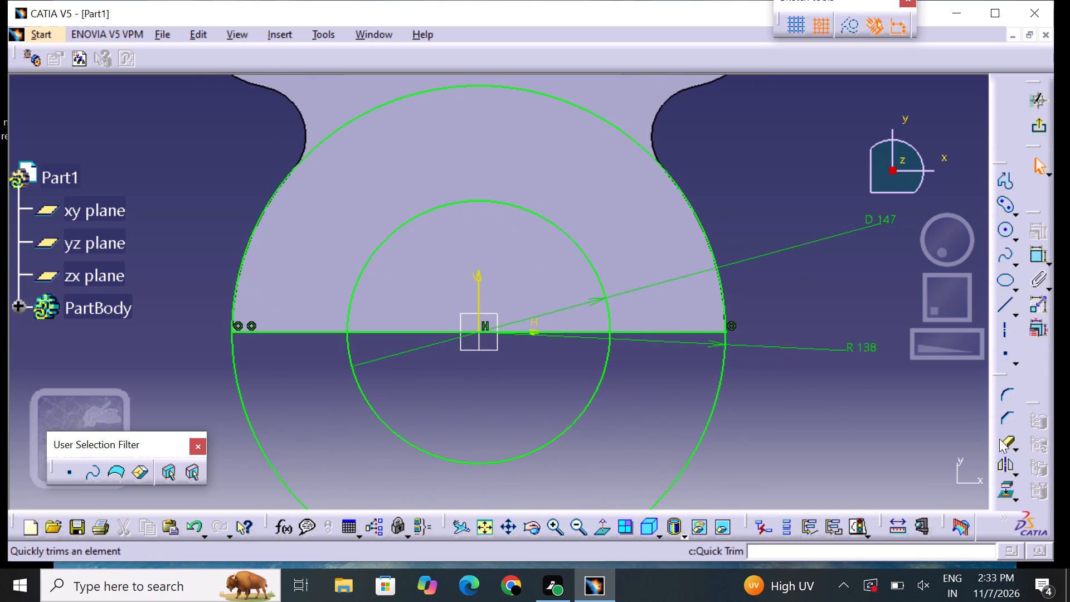
{"action": "left_click_drag", "start_coordinate": [999, 439], "coordinate": [998, 446]}
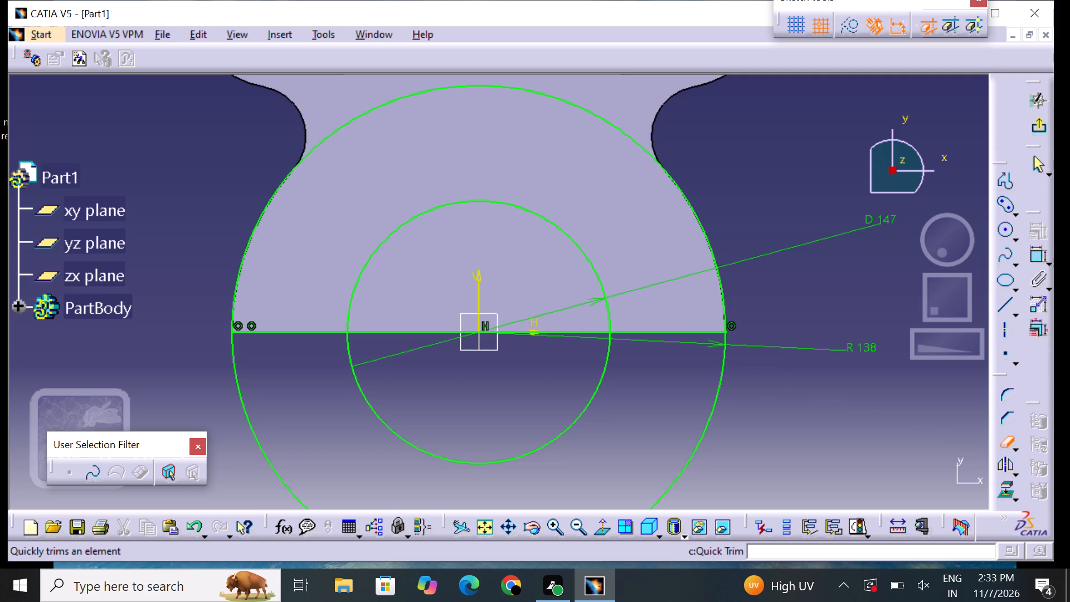
{"action": "left_click", "coordinate": [725, 331]}
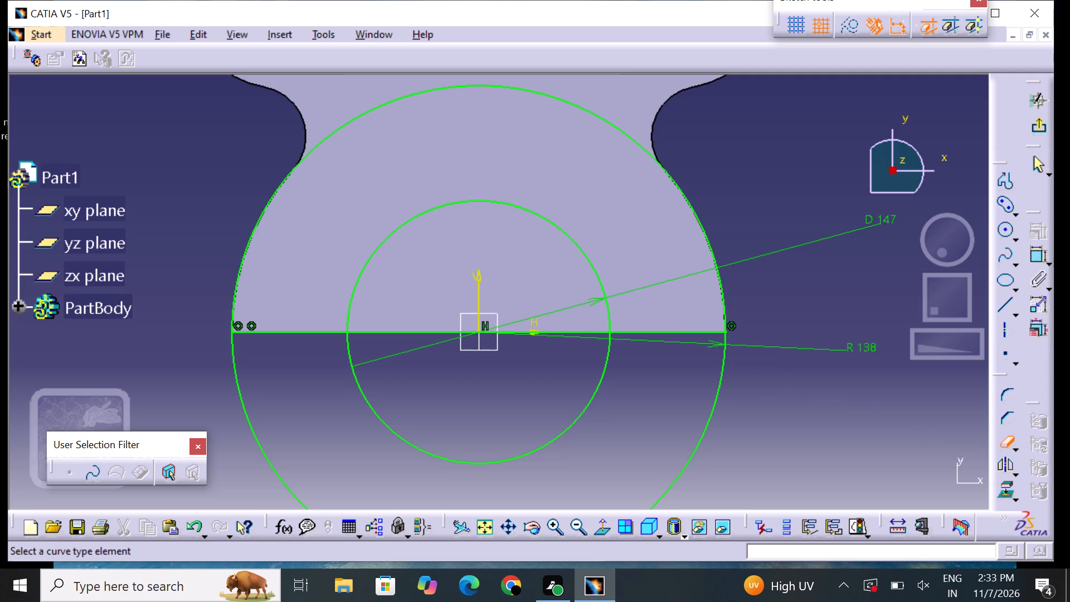
{"action": "left_click", "coordinate": [726, 329]}
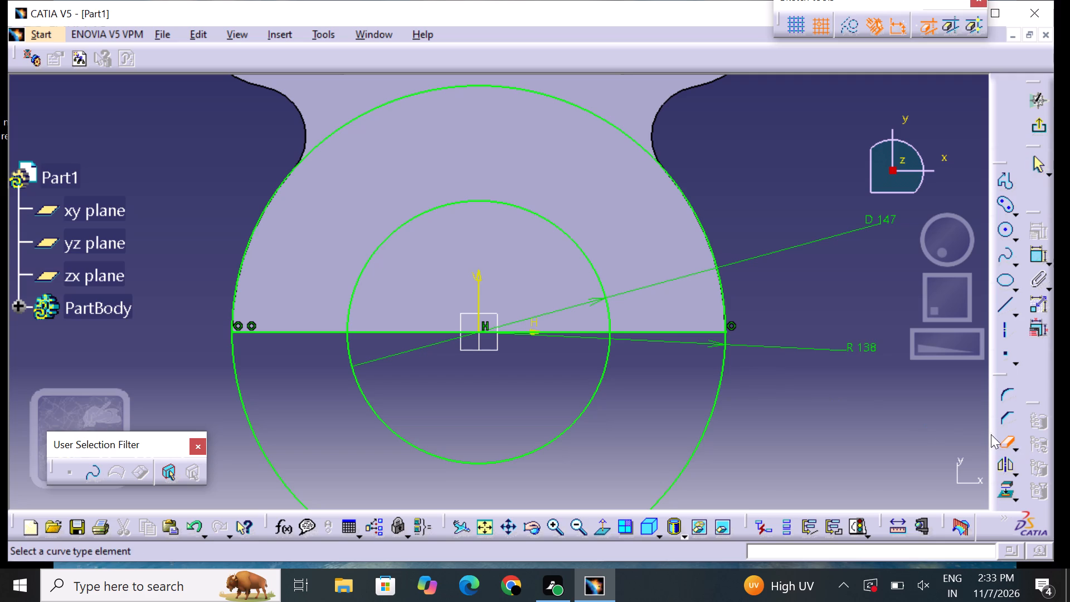
{"action": "left_click", "coordinate": [1001, 435]}
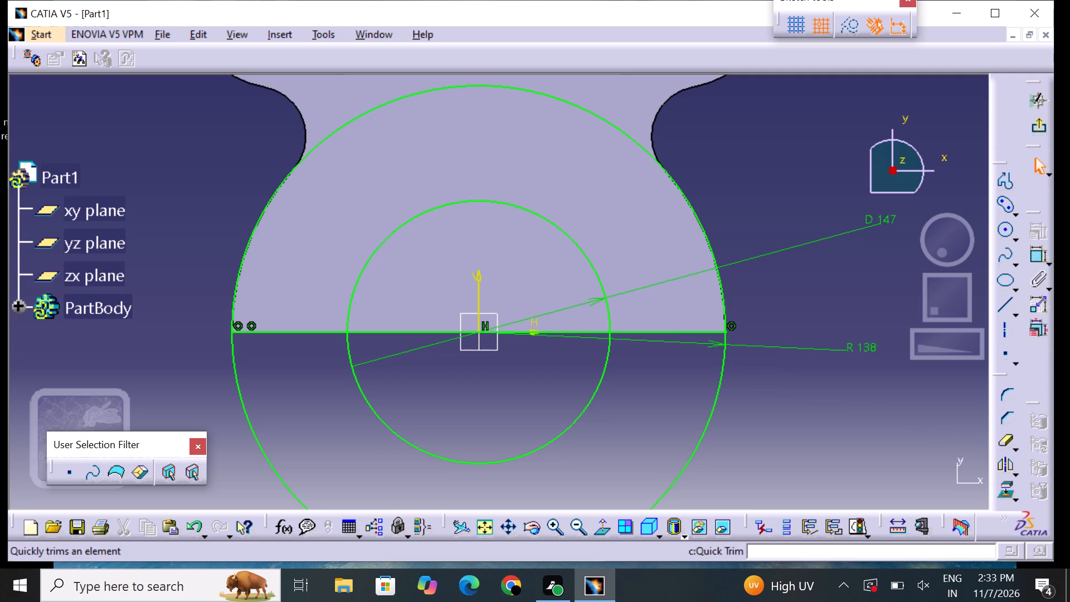
{"action": "left_click", "coordinate": [1001, 436]}
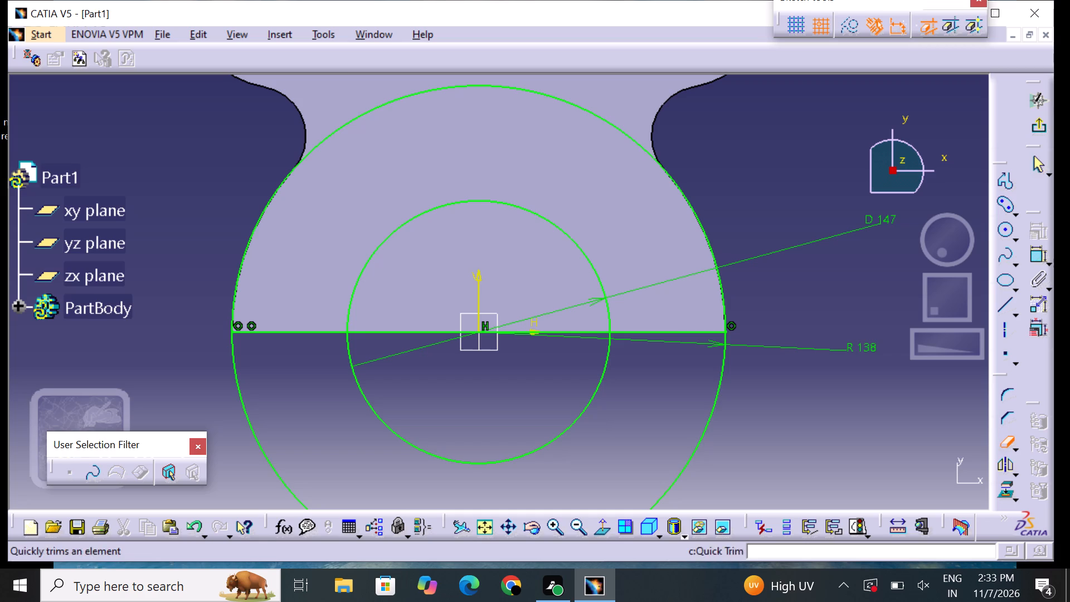
{"action": "left_click", "coordinate": [502, 200]}
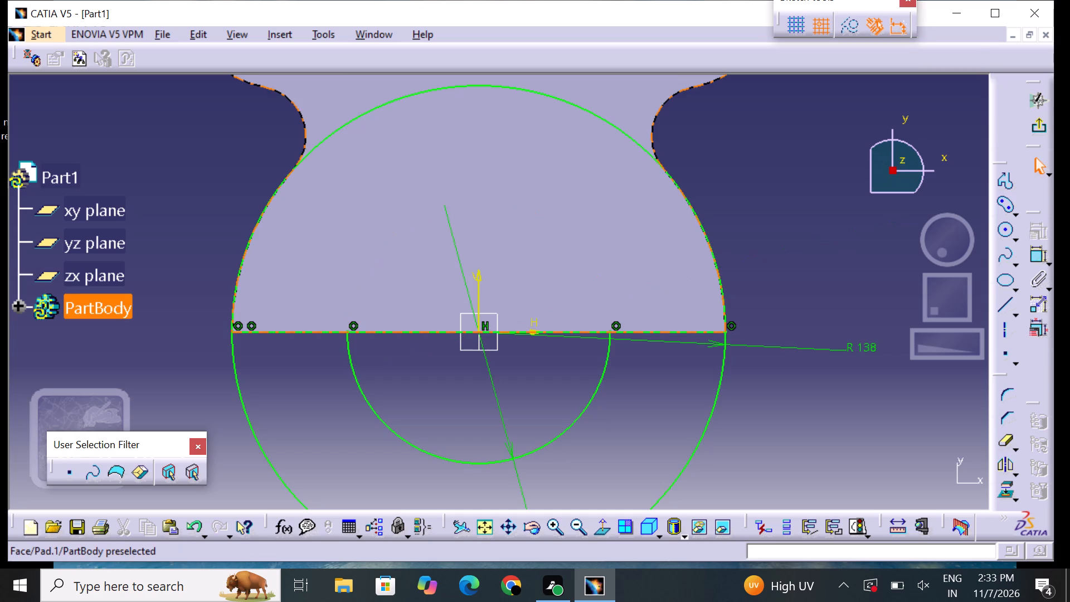
Trim away the half of the outer 138 mm radius circle below the horizontal line, and exit the sketch.
{"action": "middle_click_drag", "start_coordinate": [617, 398], "coordinate": [605, 284]}
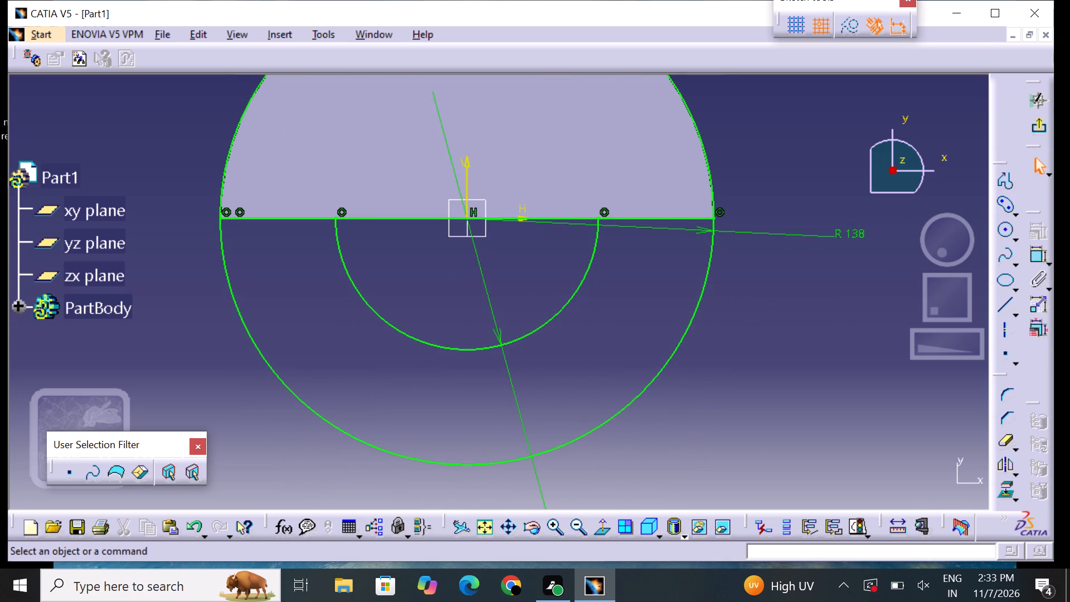
{"action": "left_click", "coordinate": [1003, 441]}
{"action": "left_click", "coordinate": [634, 396]}
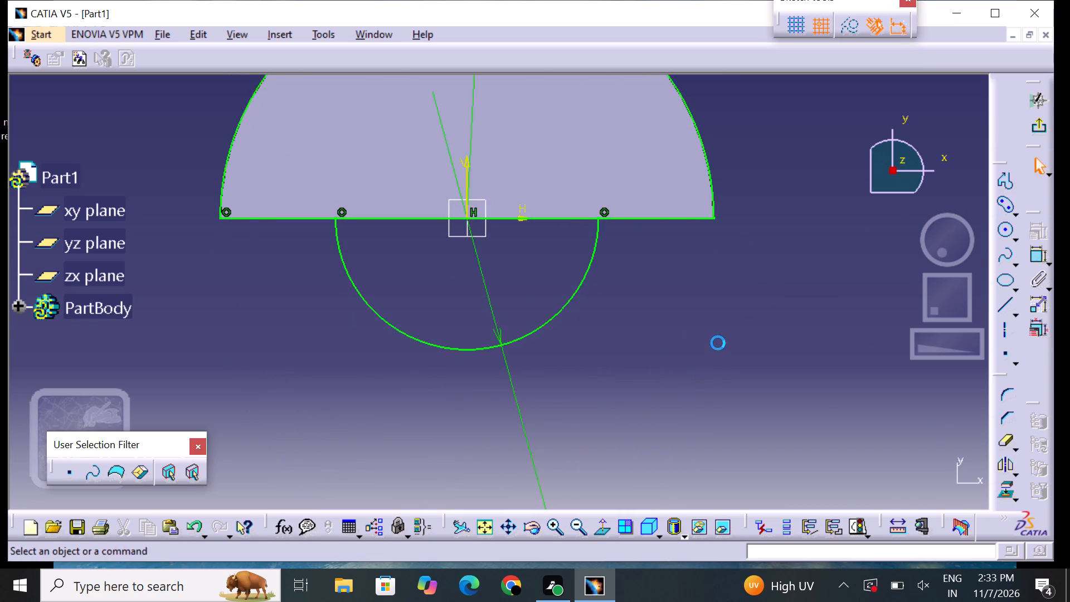
{"action": "middle_click_drag", "start_coordinate": [721, 334], "coordinate": [728, 431]}
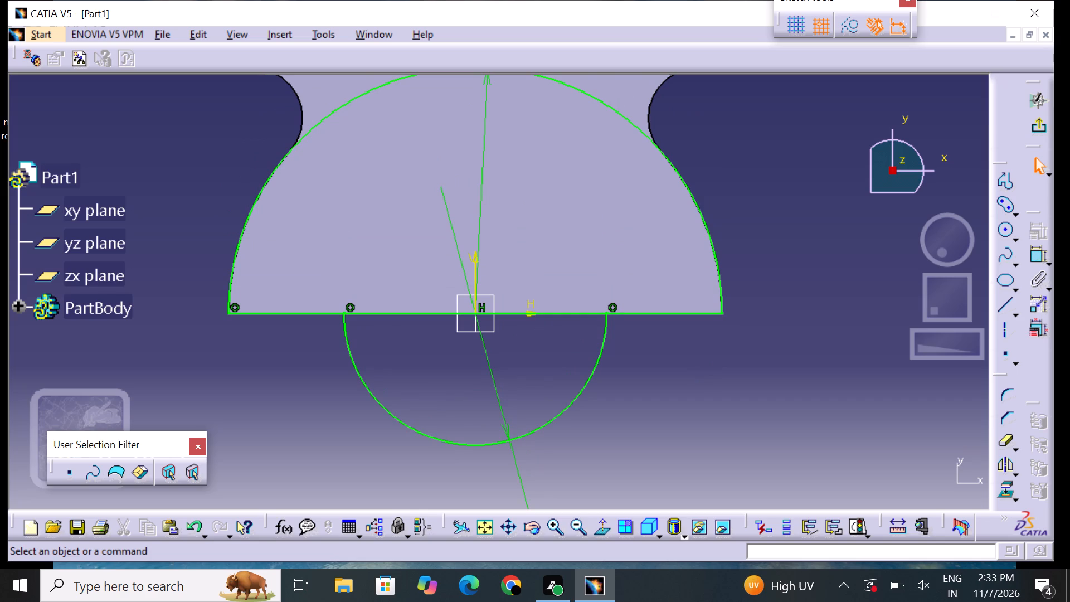
{"action": "left_click_drag", "start_coordinate": [736, 358], "coordinate": [739, 386]}
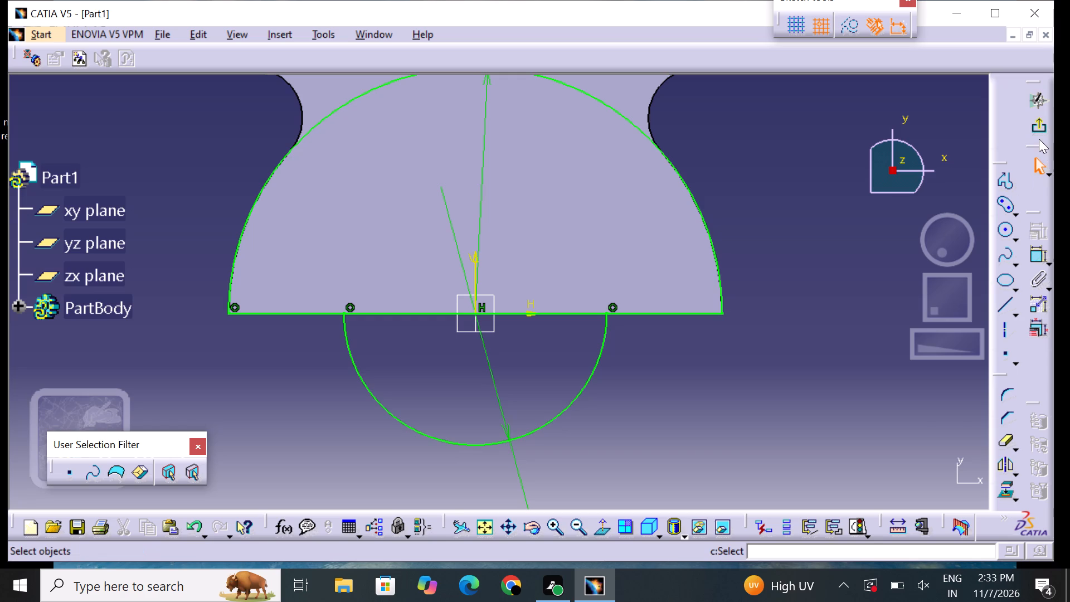
{"action": "left_click", "coordinate": [1036, 133]}
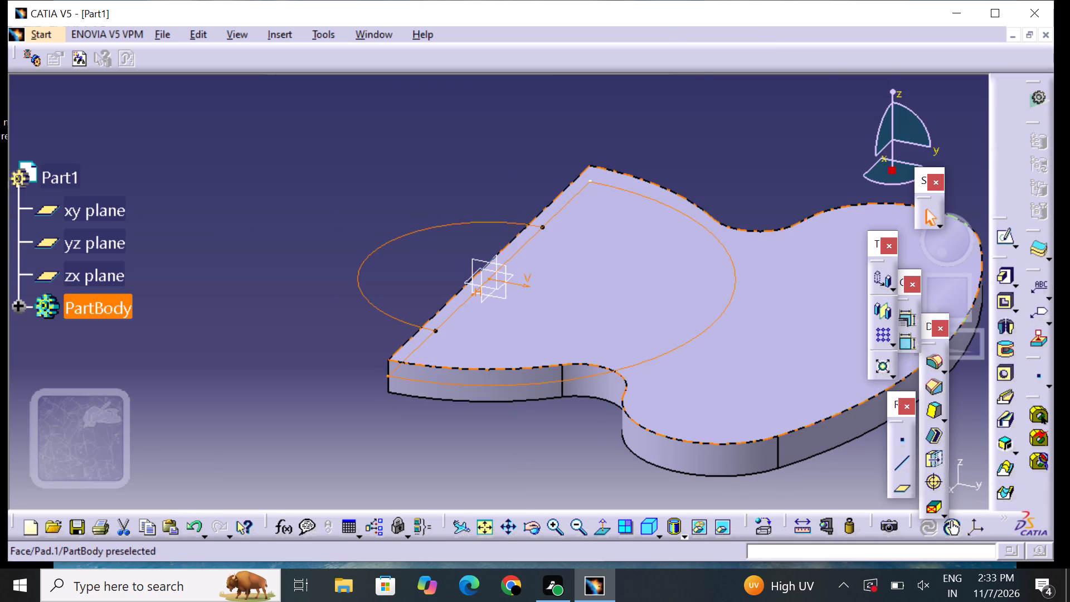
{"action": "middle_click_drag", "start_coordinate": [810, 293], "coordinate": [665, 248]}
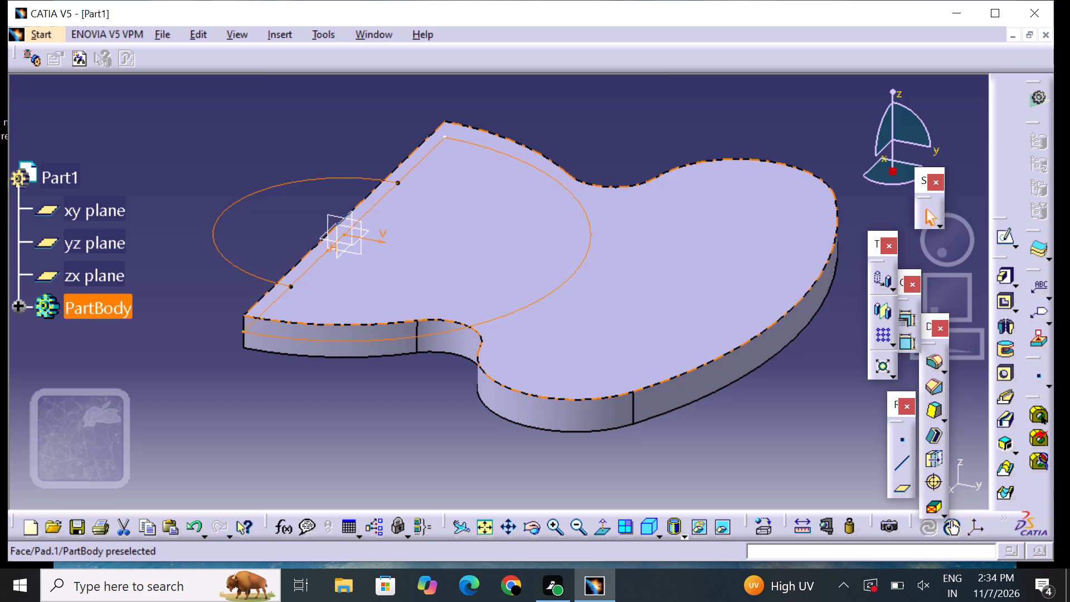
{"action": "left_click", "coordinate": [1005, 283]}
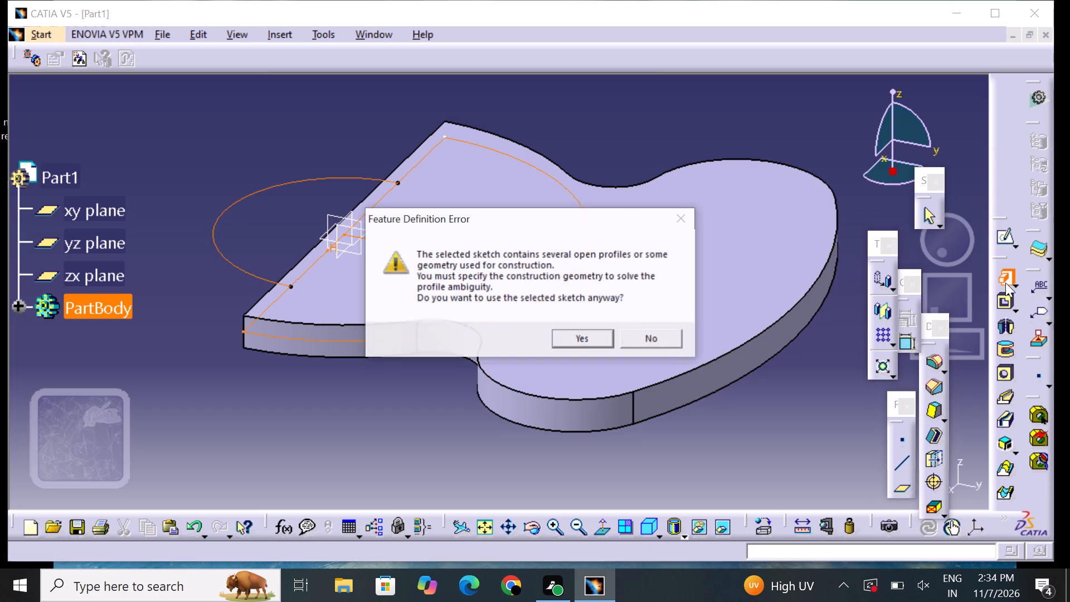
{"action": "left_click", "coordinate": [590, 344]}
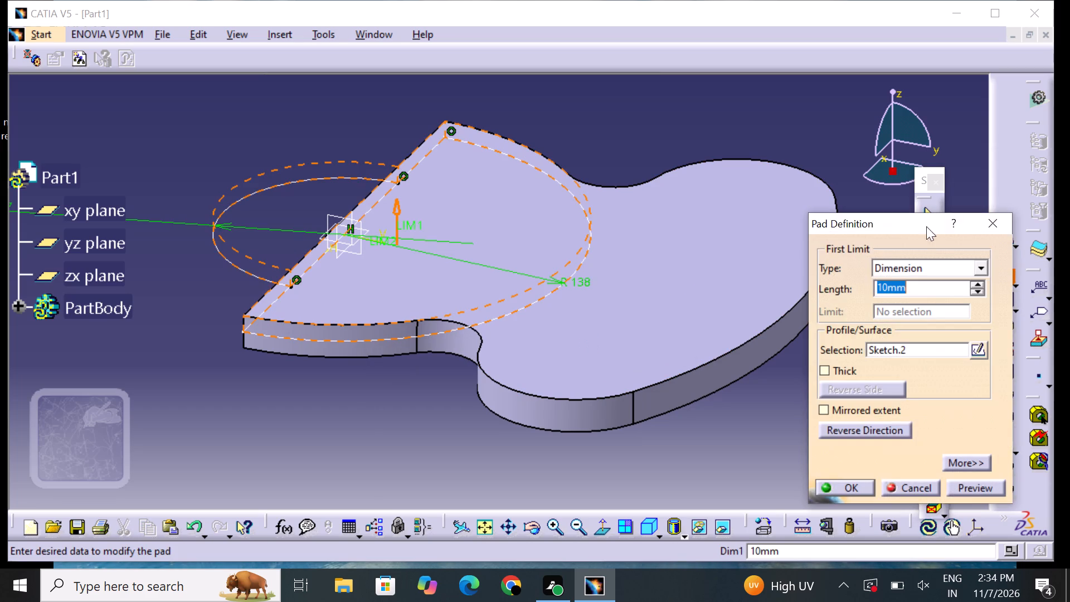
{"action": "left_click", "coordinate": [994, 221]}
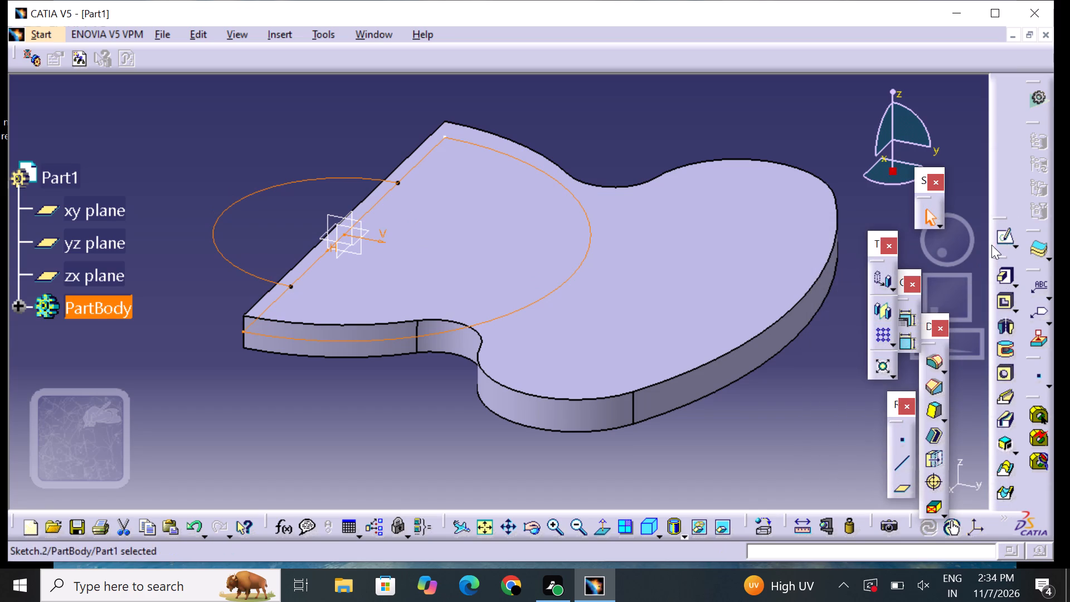
Reopen the sketch, trim the horizontal line's middle segment between the inner arc's endpoints, and exit the sketch.
{"action": "left_click", "coordinate": [1011, 234]}
{"action": "left_click", "coordinate": [1006, 239]}
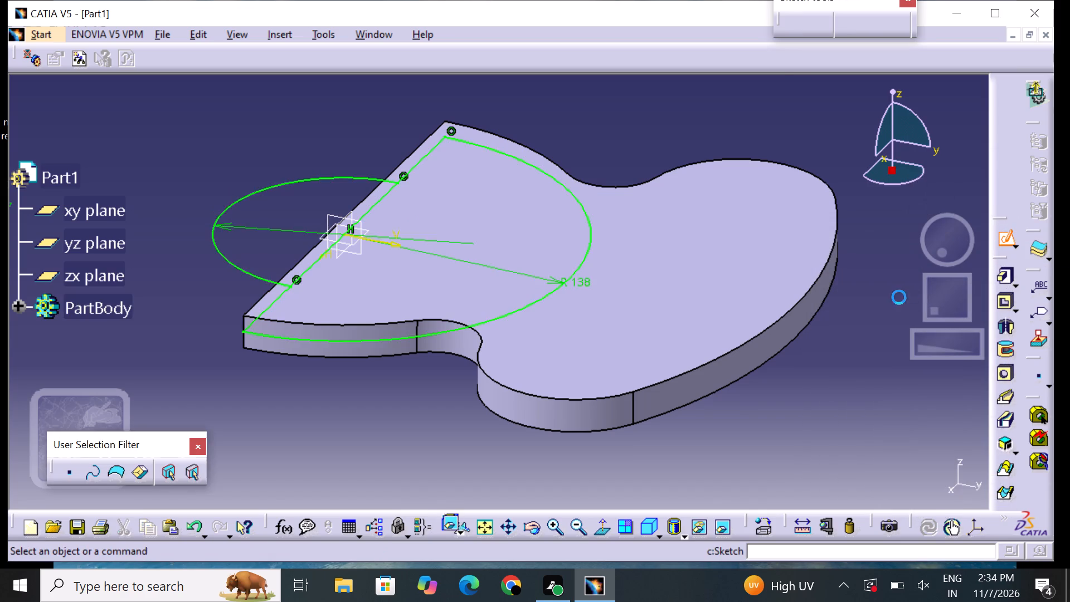
{"action": "middle_click_drag", "start_coordinate": [774, 344], "coordinate": [846, 208]}
{"action": "middle_click_drag", "start_coordinate": [850, 265], "coordinate": [836, 287]}
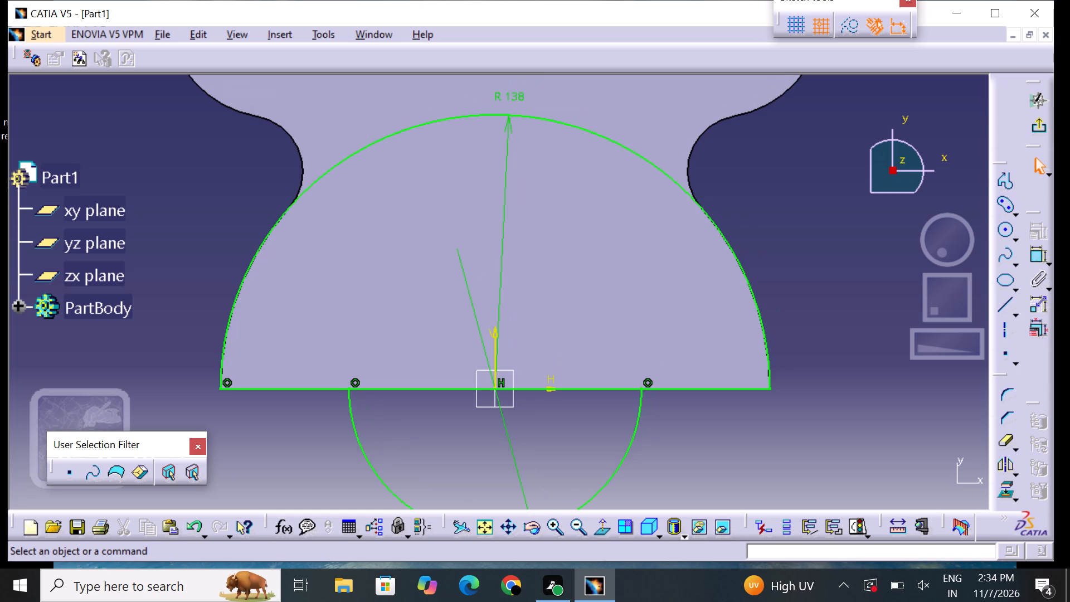
{"action": "left_click", "coordinate": [1000, 442]}
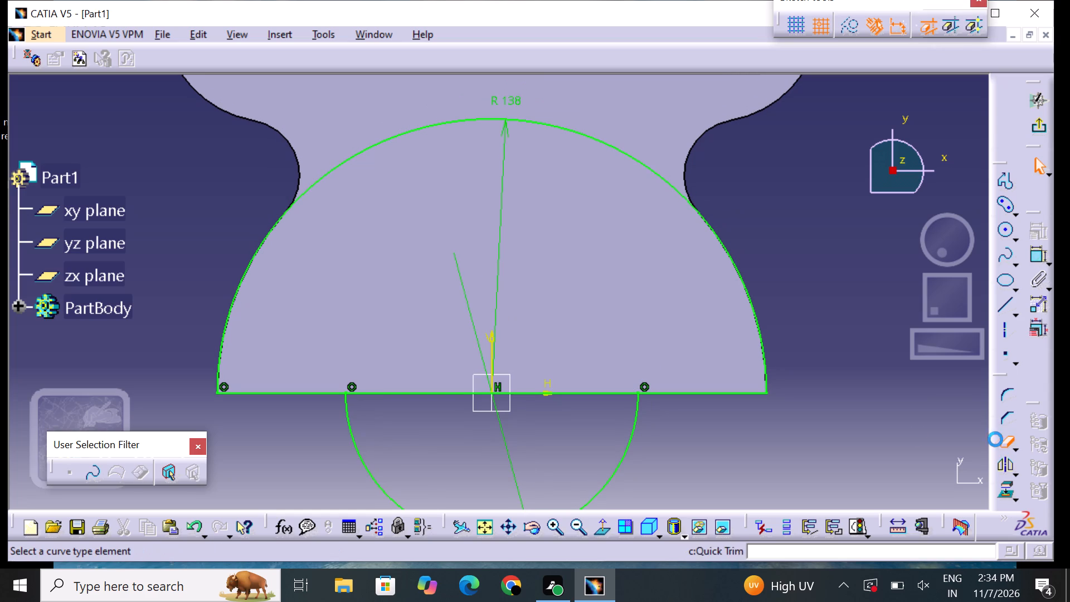
{"action": "left_click", "coordinate": [563, 391]}
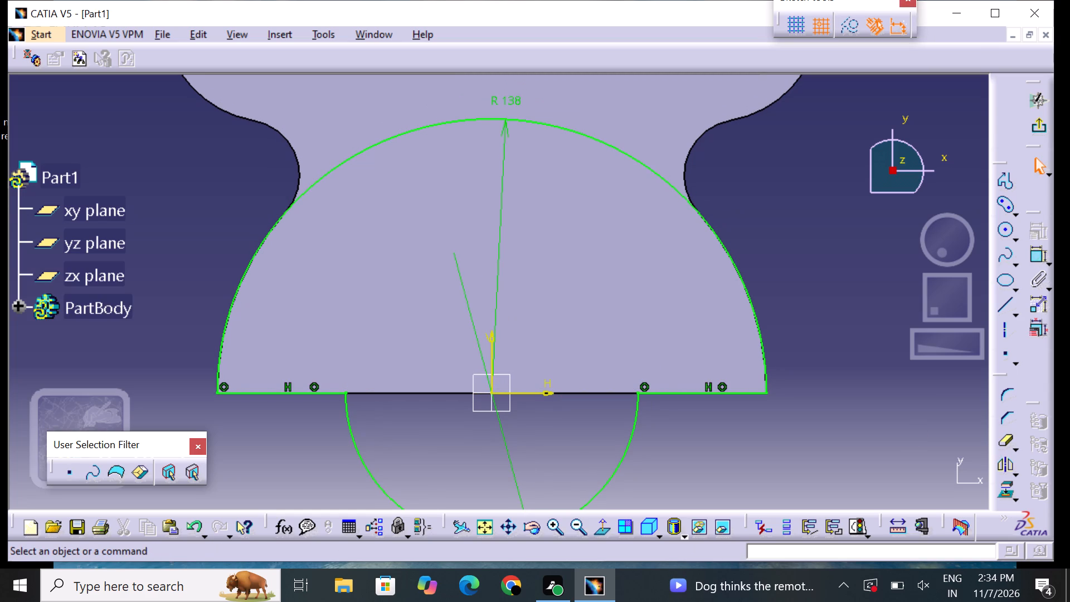
{"action": "left_click", "coordinate": [1035, 127]}
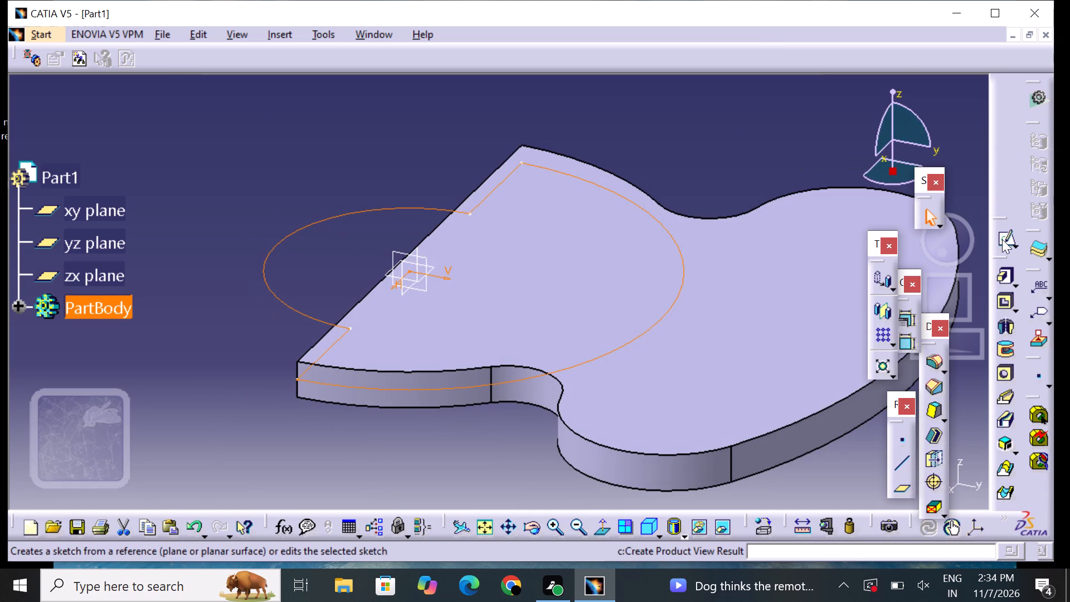
Pad the closed two-arc sketch with a length of 15 mm and mirrored extent.
{"action": "left_click", "coordinate": [1004, 278]}
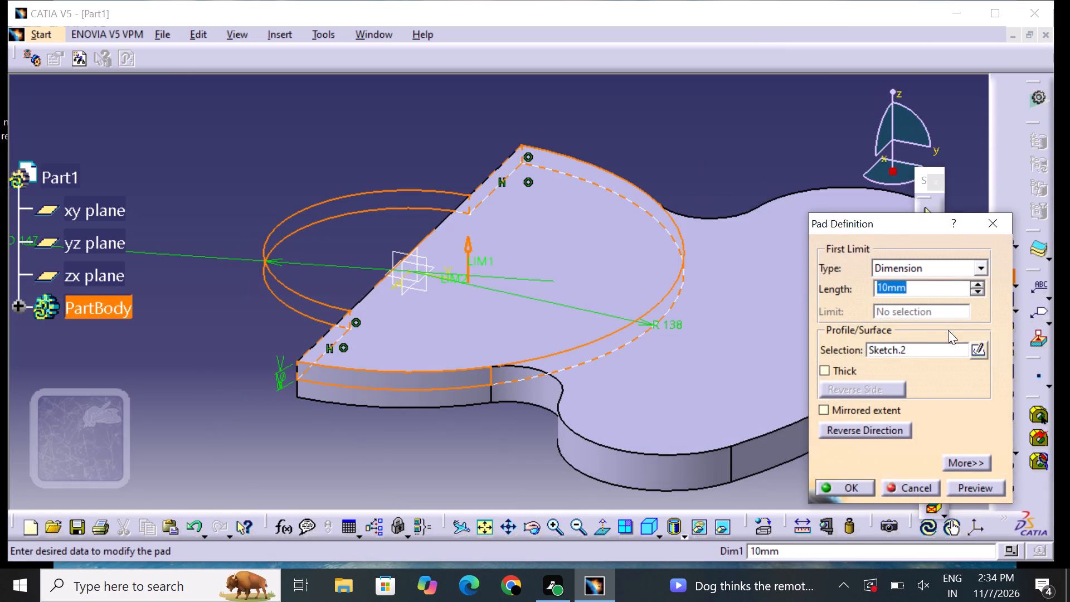
{"action": "left_click", "coordinate": [849, 411]}
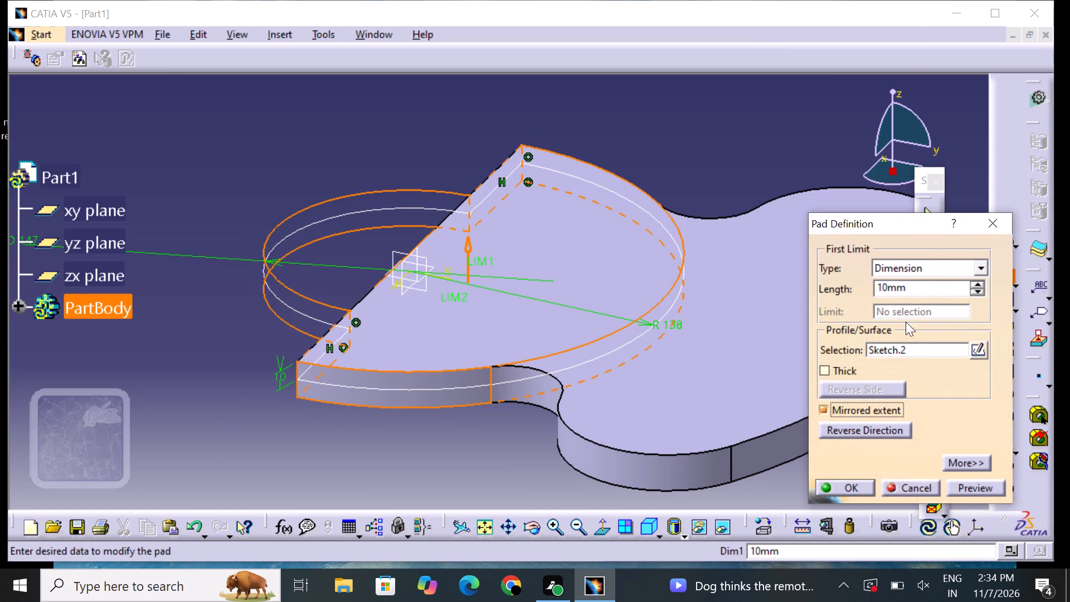
{"action": "left_click", "coordinate": [915, 292]}
{"action": "key", "text": "BackSpace"}
{"action": "key", "text": "BackSpace"}
{"action": "key", "text": "BackSpace"}
{"action": "key", "text": "BackSpace"}
{"action": "key", "text": "BackSpace"}
{"action": "key", "text": "BackSpace"}
{"action": "key", "text": "BackSpace"}
{"action": "key", "text": "BackSpace"}
{"action": "key", "text": "BackSpace"}
{"action": "key", "text": "BackSpace"}
{"action": "key", "text": "BackSpace"}
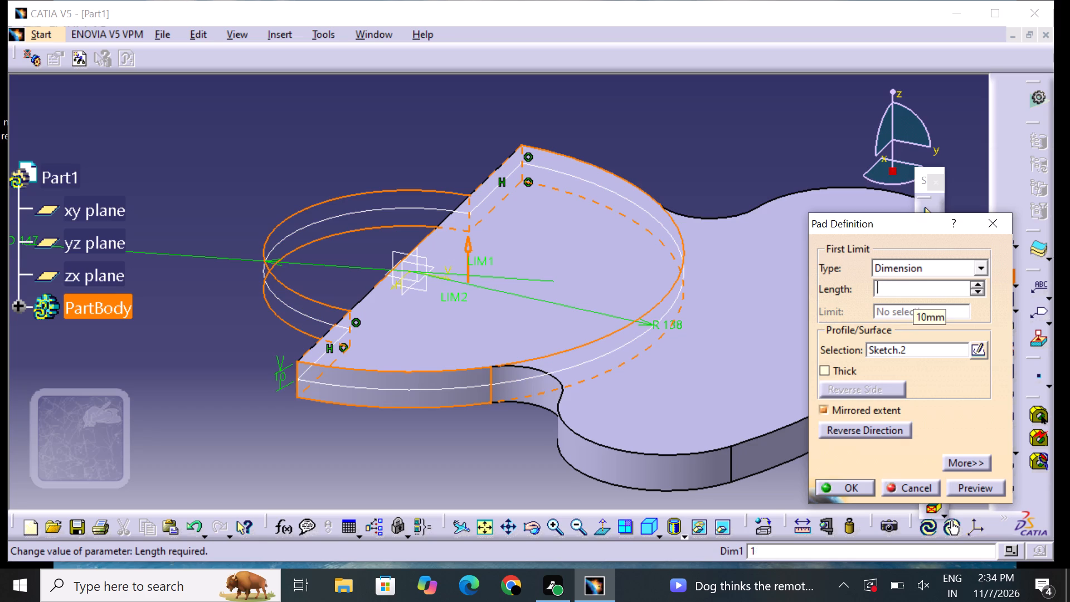
{"action": "type", "text": "15"}
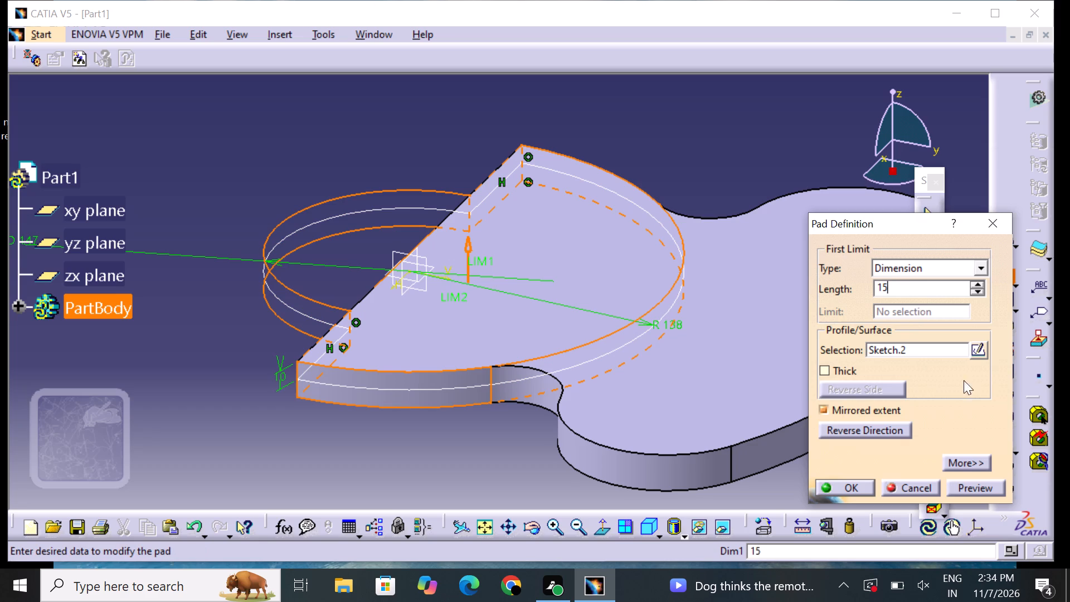
{"action": "left_click", "coordinate": [965, 487]}
{"action": "left_click", "coordinate": [860, 490]}
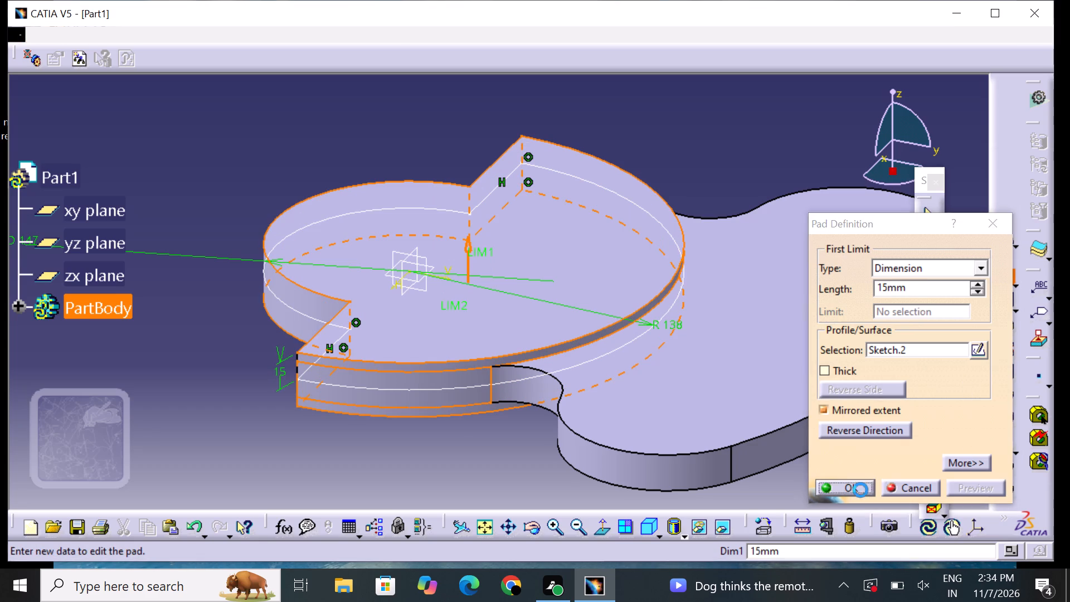
{"action": "left_click", "coordinate": [485, 463]}
Examine the padded part's stepped shape from several angles.
{"action": "middle_click_drag", "start_coordinate": [675, 403], "coordinate": [645, 359]}
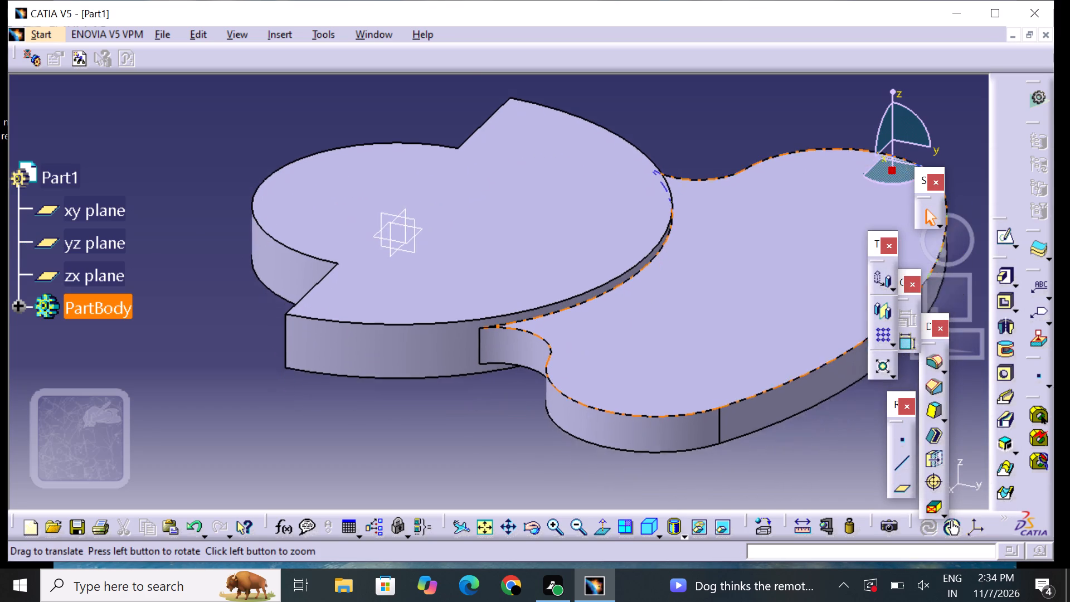
{"action": "middle_click_drag", "start_coordinate": [645, 359], "coordinate": [591, 336]}
{"action": "middle_click_drag", "start_coordinate": [494, 471], "coordinate": [583, 462]}
{"action": "right_click_drag", "start_coordinate": [494, 471], "coordinate": [583, 462]}
{"action": "scroll", "coordinate": [563, 429], "scroll_direction": "up", "scroll_amount": 1}
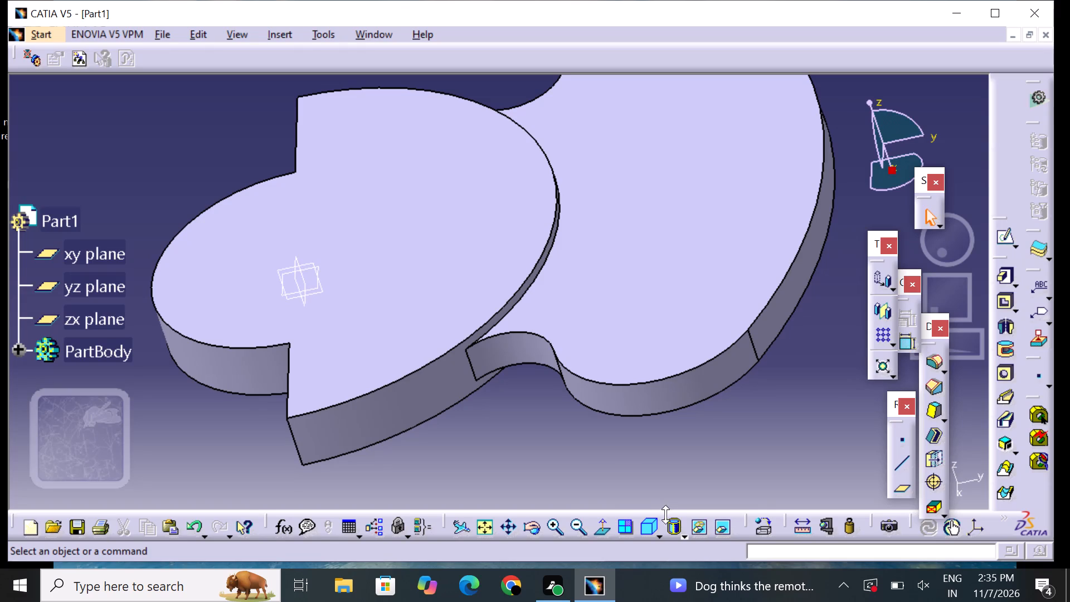
{"action": "left_click", "coordinate": [573, 528]}
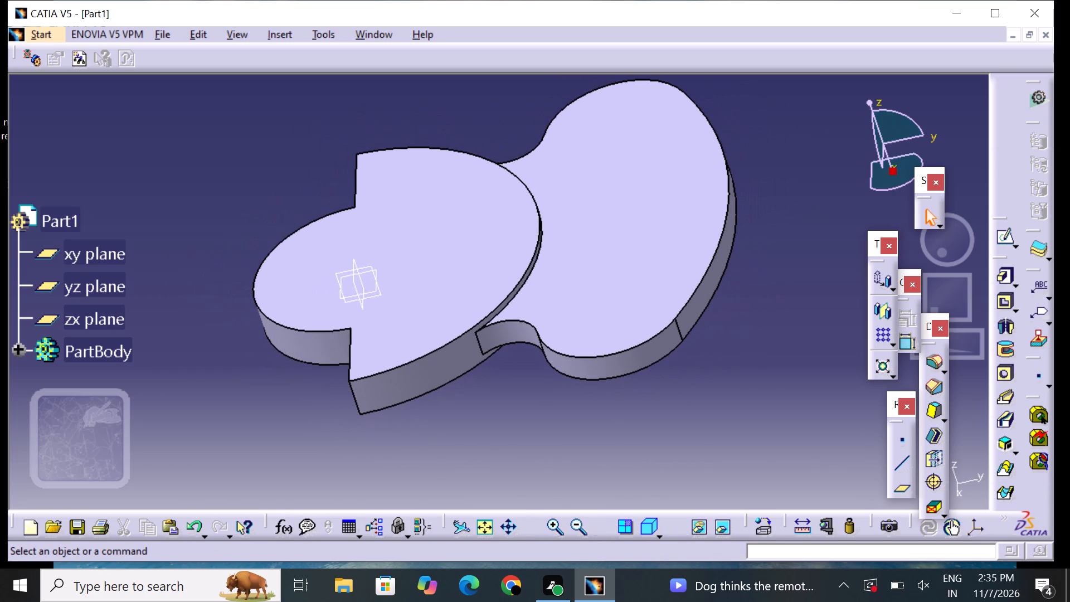
{"action": "middle_click_drag", "start_coordinate": [701, 364], "coordinate": [690, 427]}
{"action": "right_click_drag", "start_coordinate": [701, 364], "coordinate": [690, 427]}
{"action": "middle_click_drag", "start_coordinate": [586, 409], "coordinate": [597, 441]}
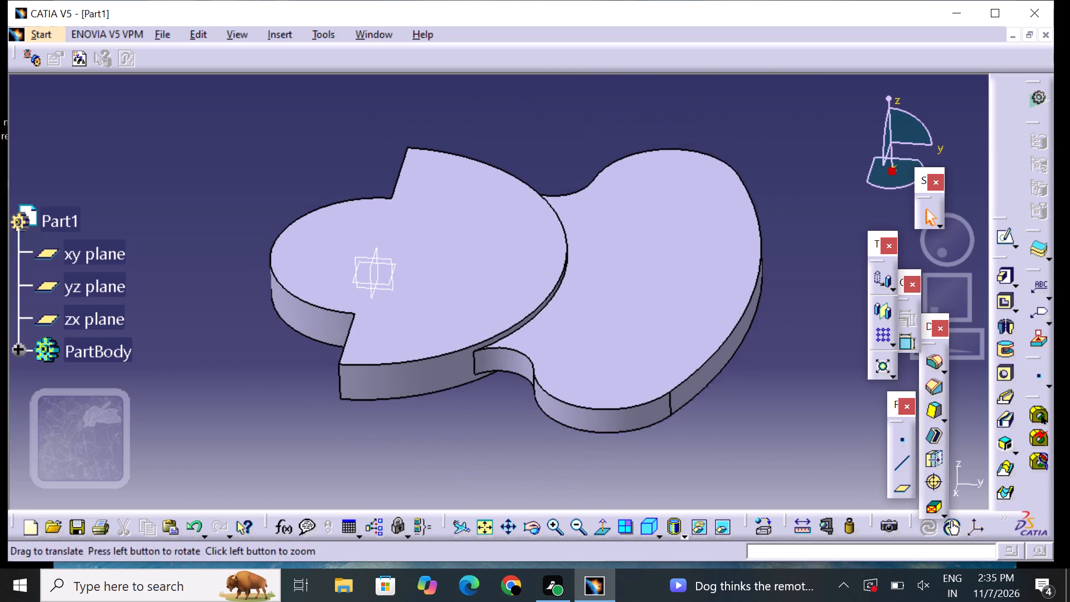
{"action": "middle_click_drag", "start_coordinate": [597, 441], "coordinate": [599, 448]}
{"action": "middle_click_drag", "start_coordinate": [750, 396], "coordinate": [752, 410]}
{"action": "right_click_drag", "start_coordinate": [750, 396], "coordinate": [752, 410]}
{"action": "middle_click_drag", "start_coordinate": [756, 407], "coordinate": [758, 403]}
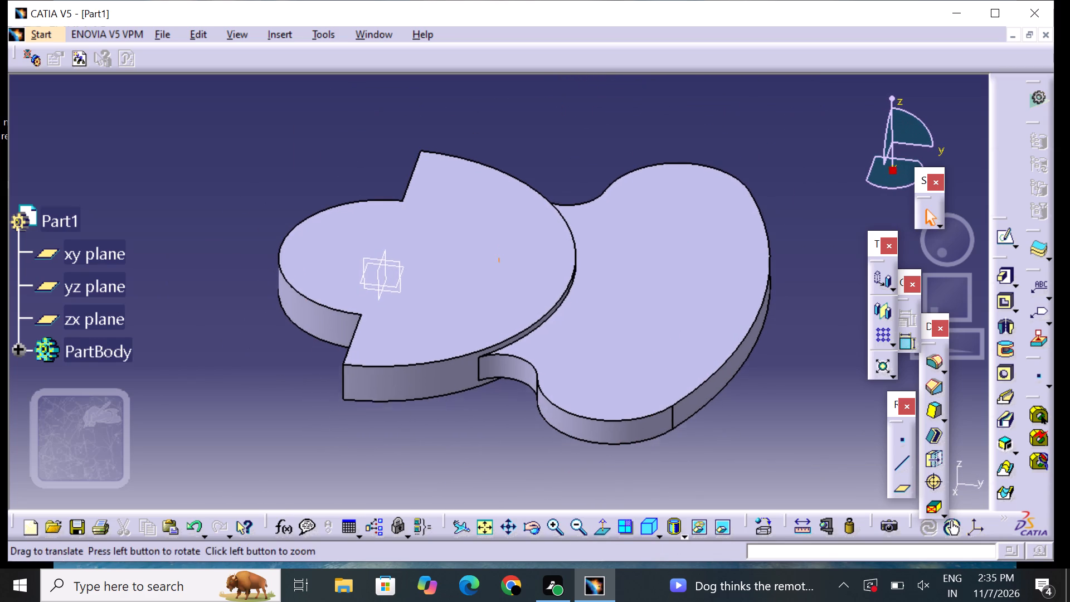
{"action": "middle_click_drag", "start_coordinate": [758, 403], "coordinate": [727, 385]}
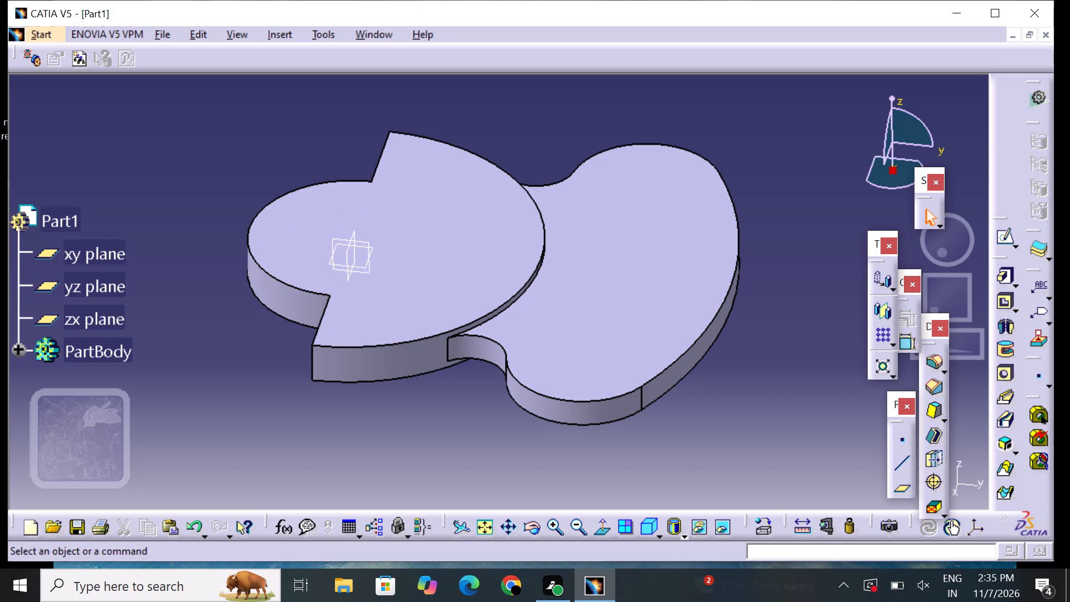
Open a sketch on the xy plane and draw an inclined axis passing through the origin across the stepped pad.
{"action": "left_click_drag", "start_coordinate": [92, 258], "coordinate": [98, 262]}
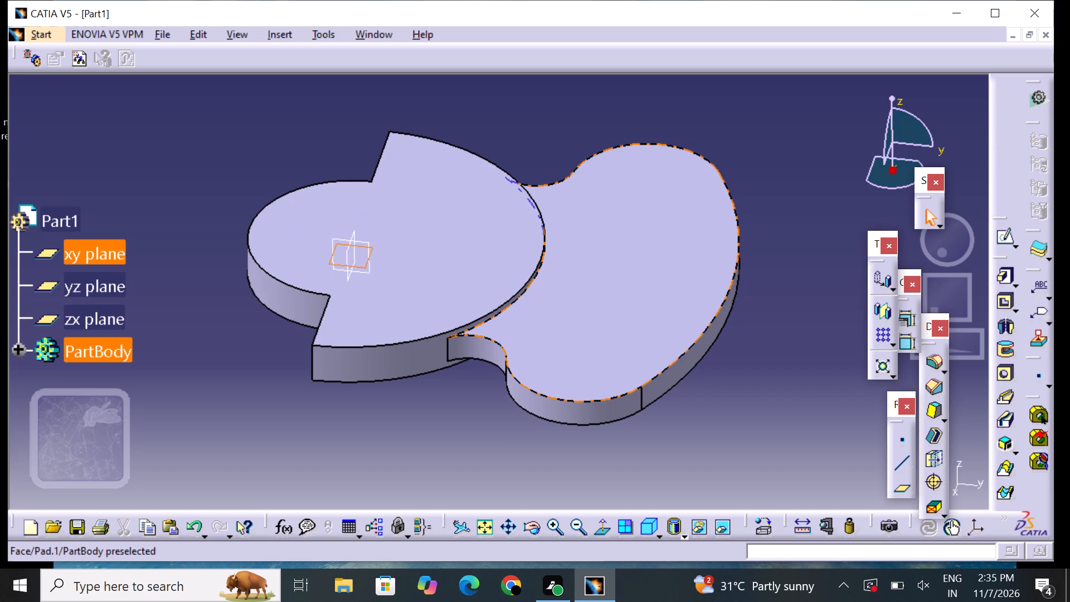
{"action": "left_click", "coordinate": [1001, 236]}
{"action": "middle_click_drag", "start_coordinate": [745, 284], "coordinate": [745, 276]}
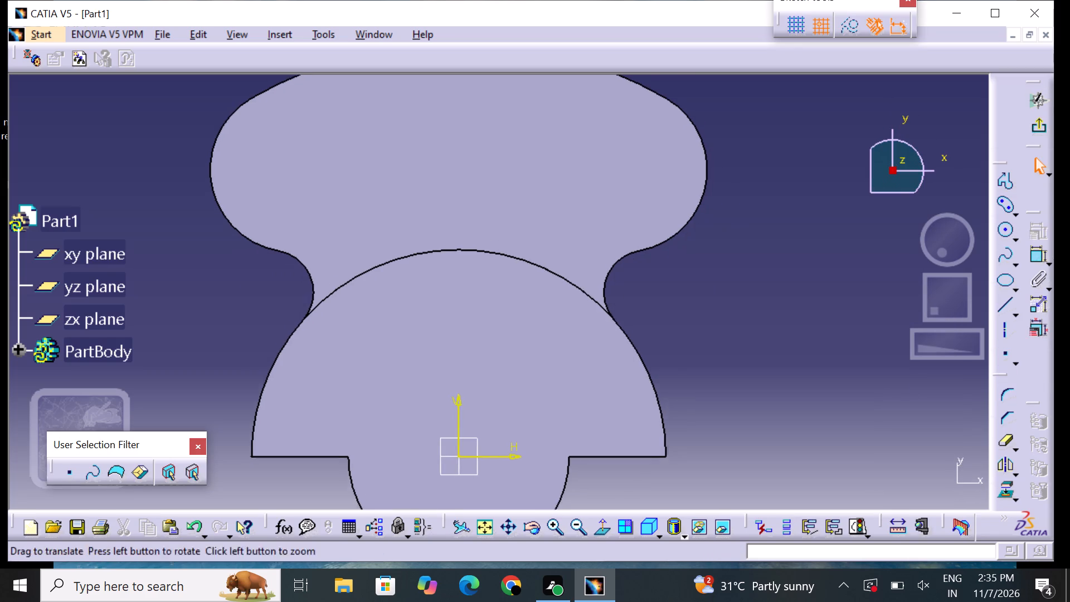
{"action": "middle_click_drag", "start_coordinate": [745, 276], "coordinate": [763, 248]}
{"action": "left_click", "coordinate": [578, 523]}
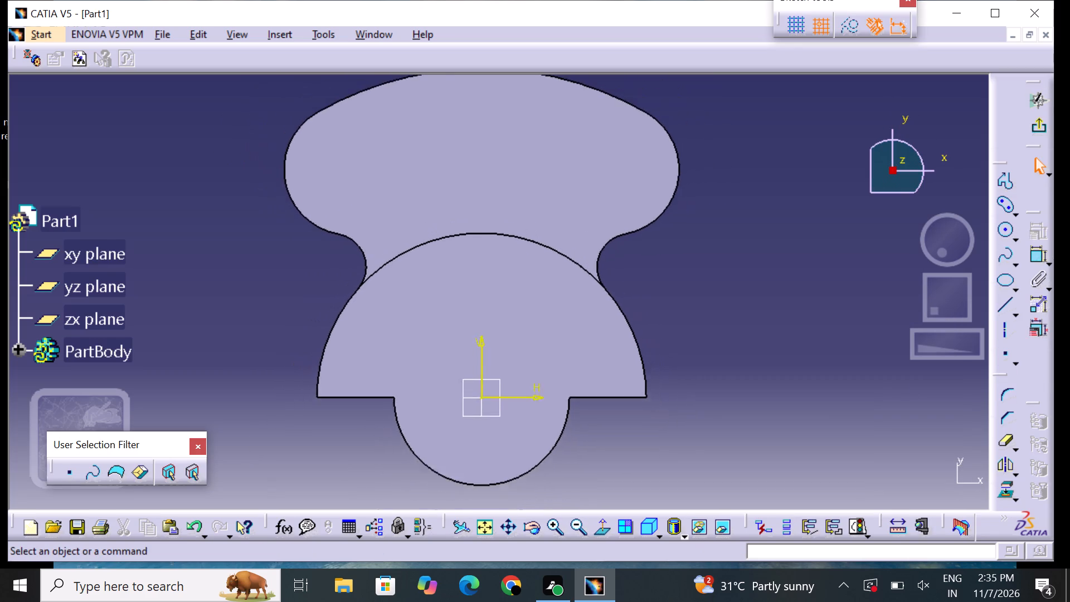
{"action": "middle_click_drag", "start_coordinate": [546, 295], "coordinate": [604, 293]}
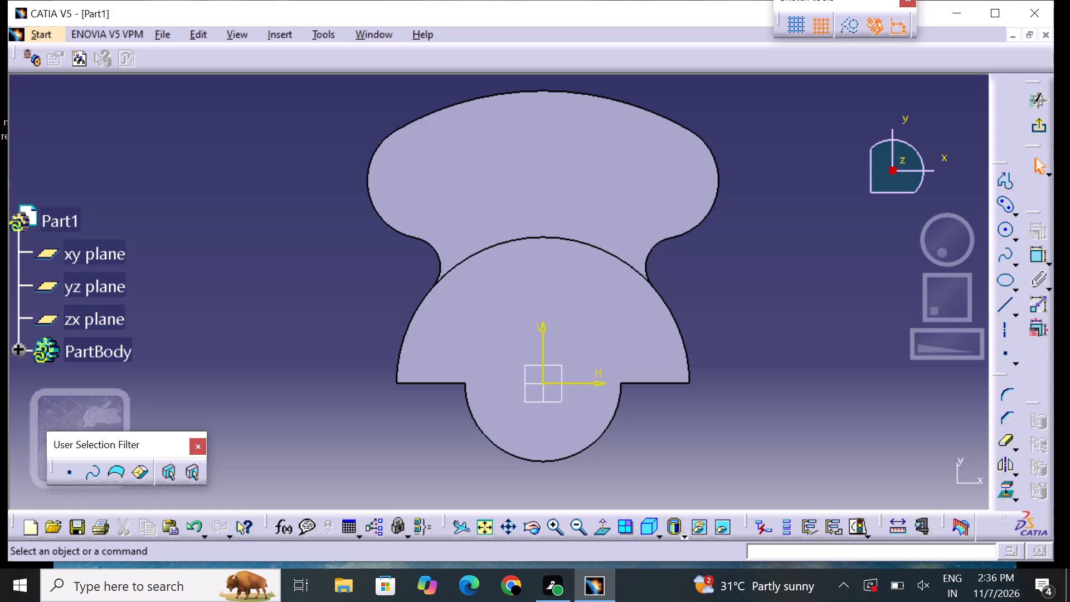
{"action": "left_click", "coordinate": [551, 533]}
{"action": "middle_click_drag", "start_coordinate": [581, 428], "coordinate": [528, 361]}
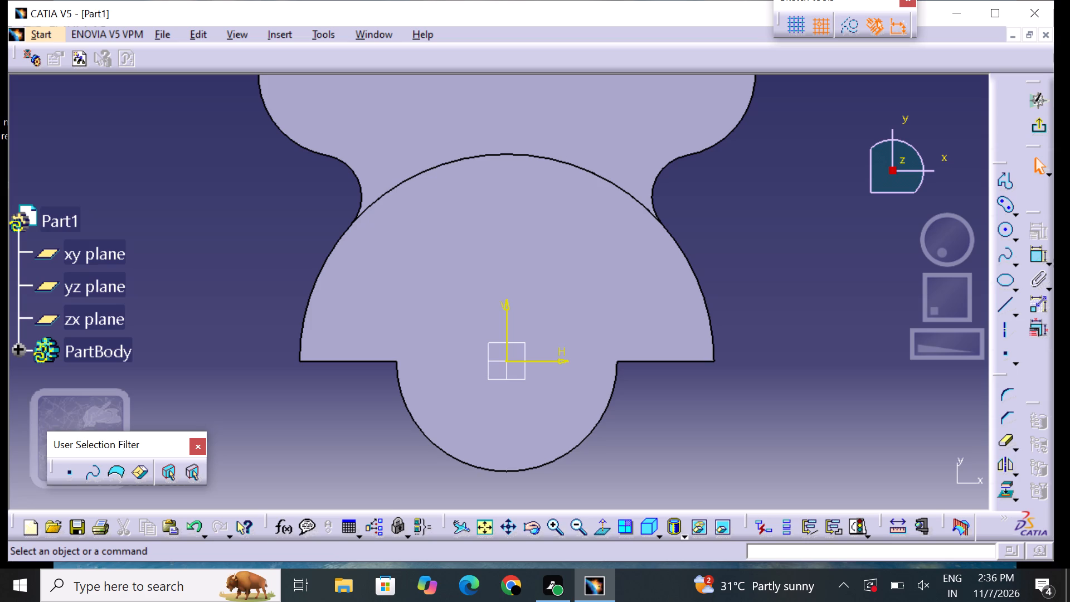
{"action": "left_click", "coordinate": [1003, 341]}
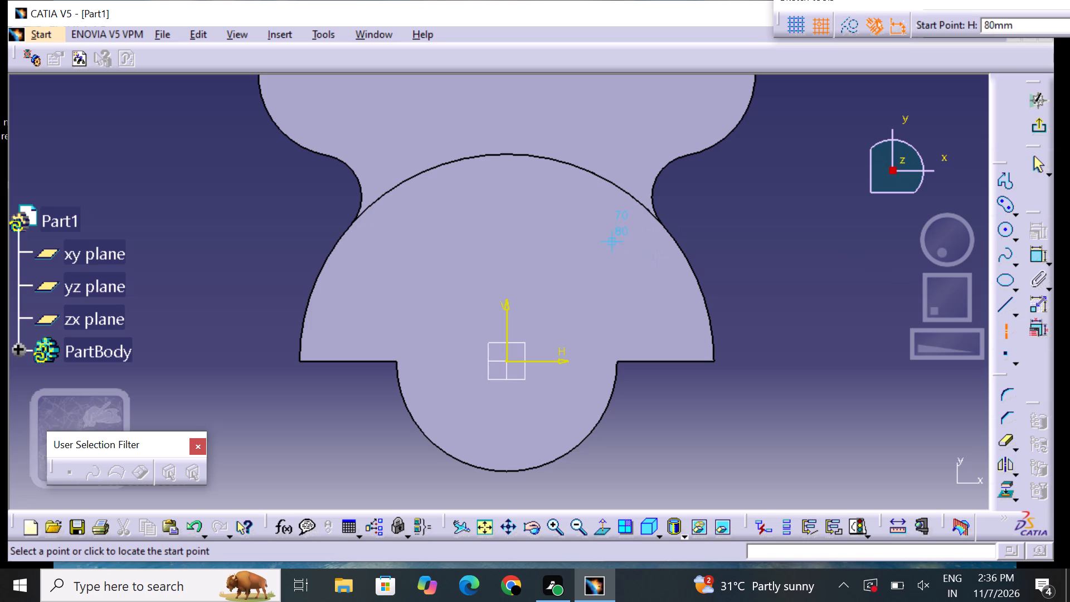
{"action": "left_click", "coordinate": [614, 234]}
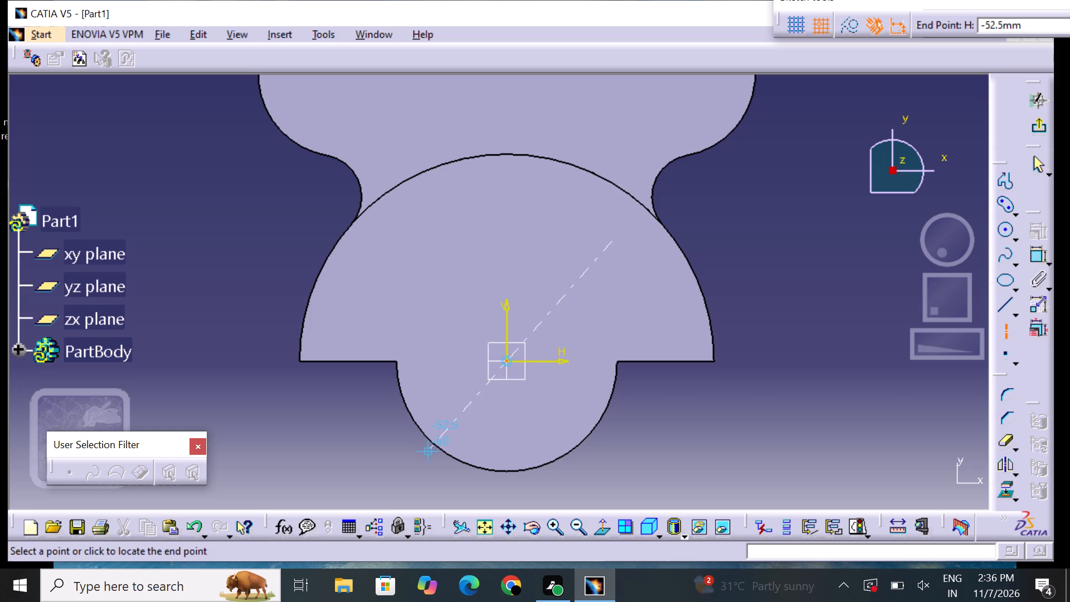
{"action": "left_click", "coordinate": [390, 489]}
{"action": "left_click", "coordinate": [445, 495]}
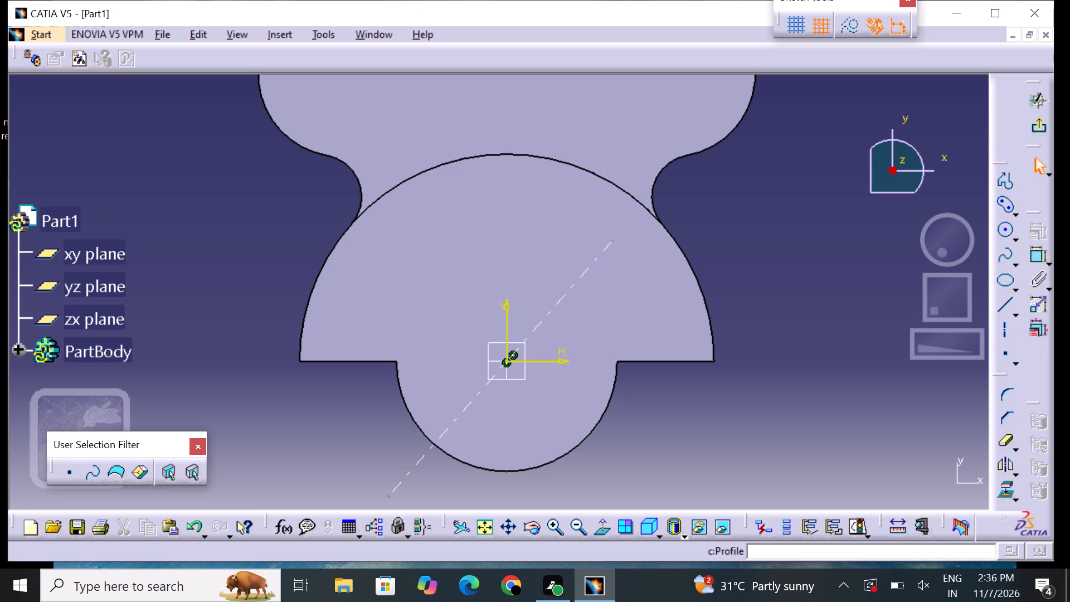
Constrain the angle between the inclined axis and the vertical V axis to 30 degrees.
{"action": "left_click", "coordinate": [1030, 255]}
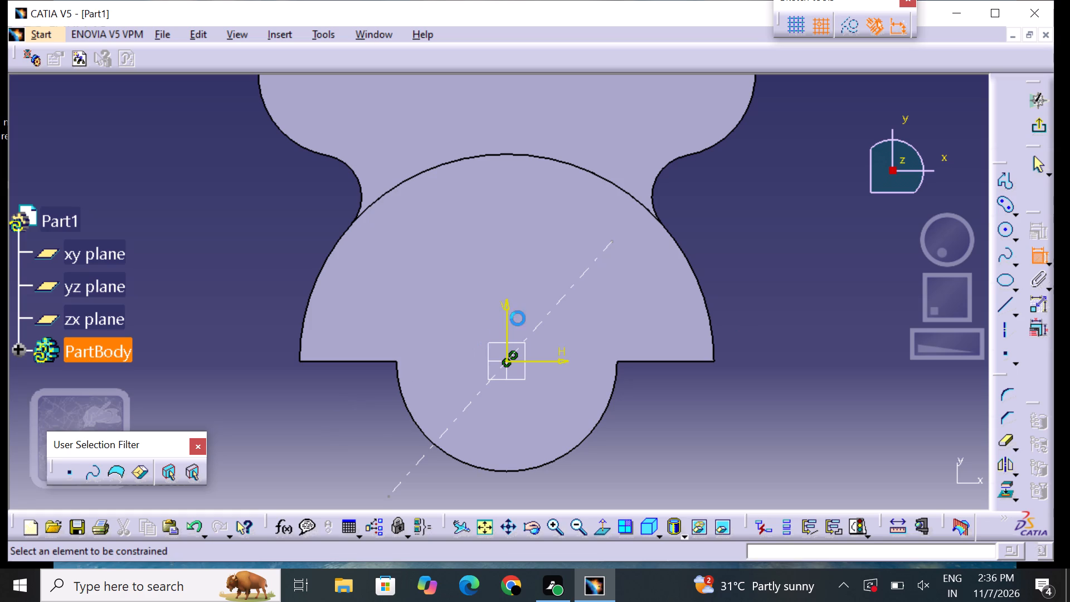
{"action": "left_click", "coordinate": [507, 306]}
{"action": "left_click", "coordinate": [563, 299]}
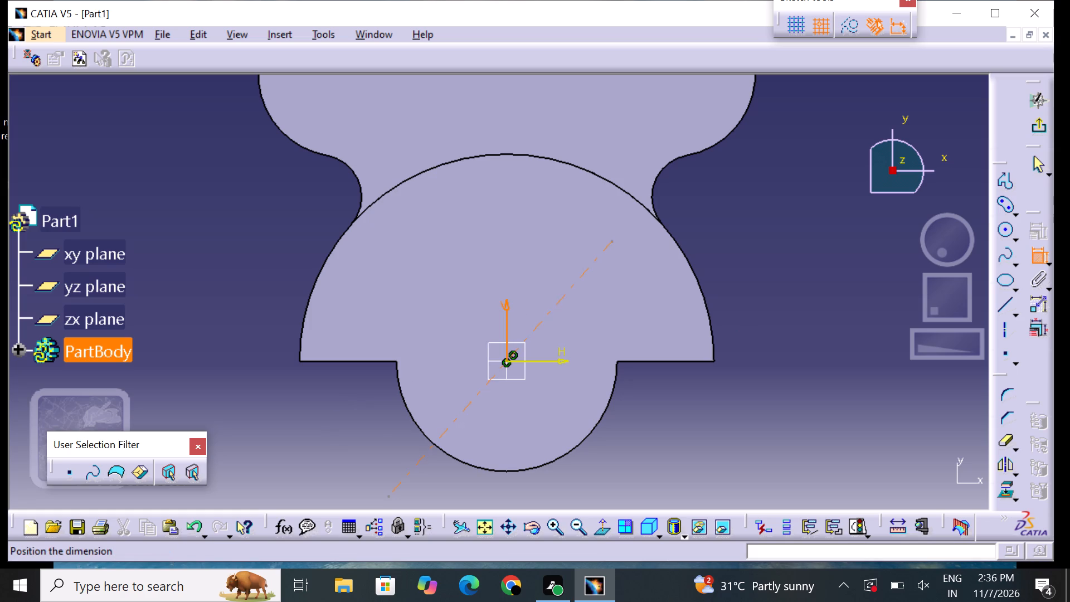
{"action": "left_click", "coordinate": [524, 285]}
{"action": "double_click", "coordinate": [537, 279]}
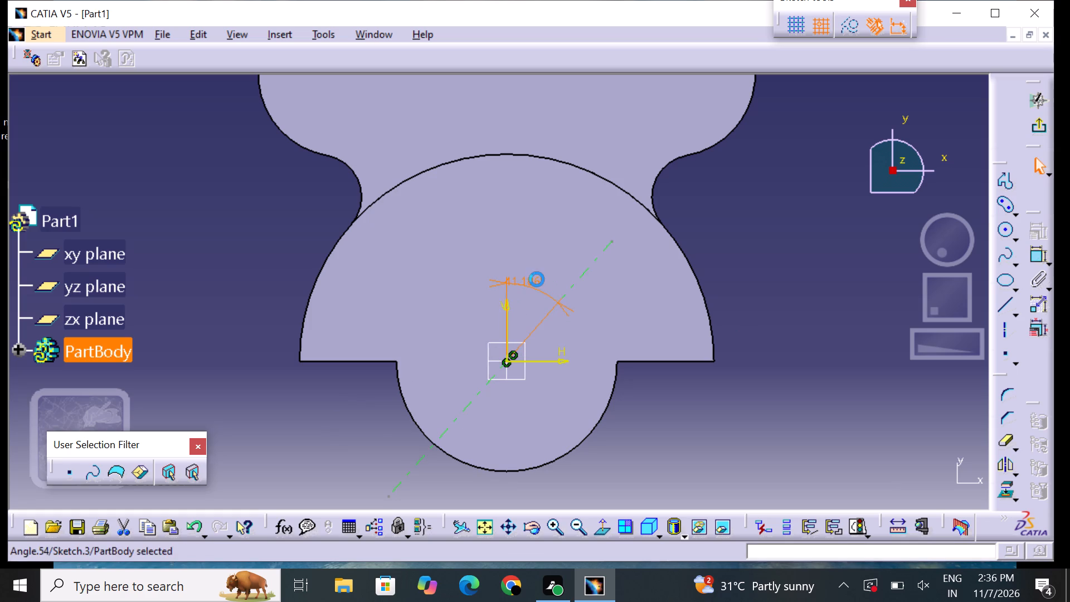
{"action": "key", "text": "BackSpace"}
{"action": "type", "text": "30"}
{"action": "key", "text": "Return"}
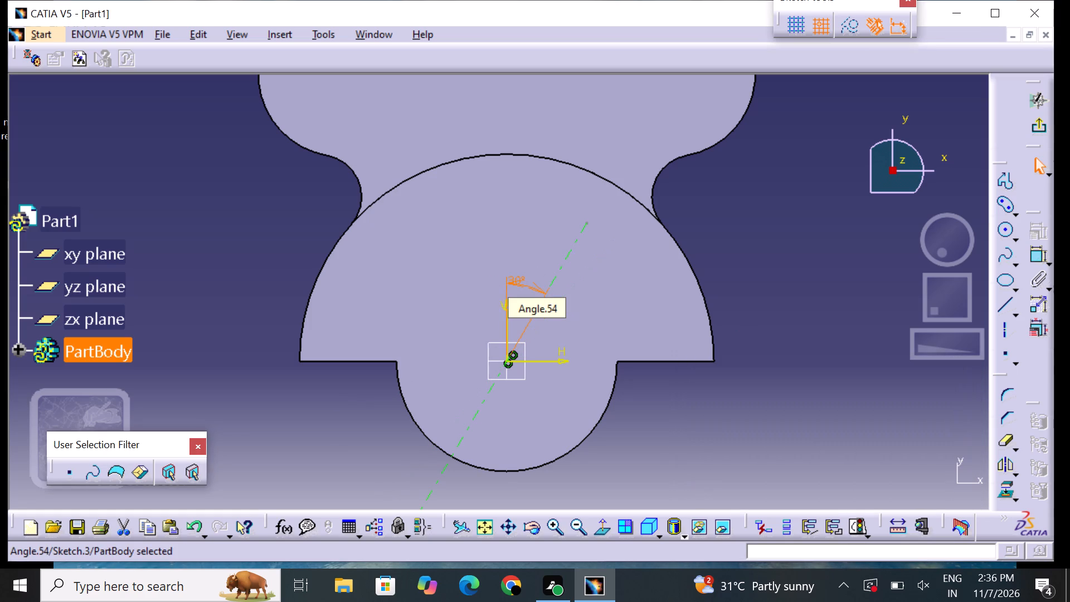
{"action": "left_click", "coordinate": [617, 279]}
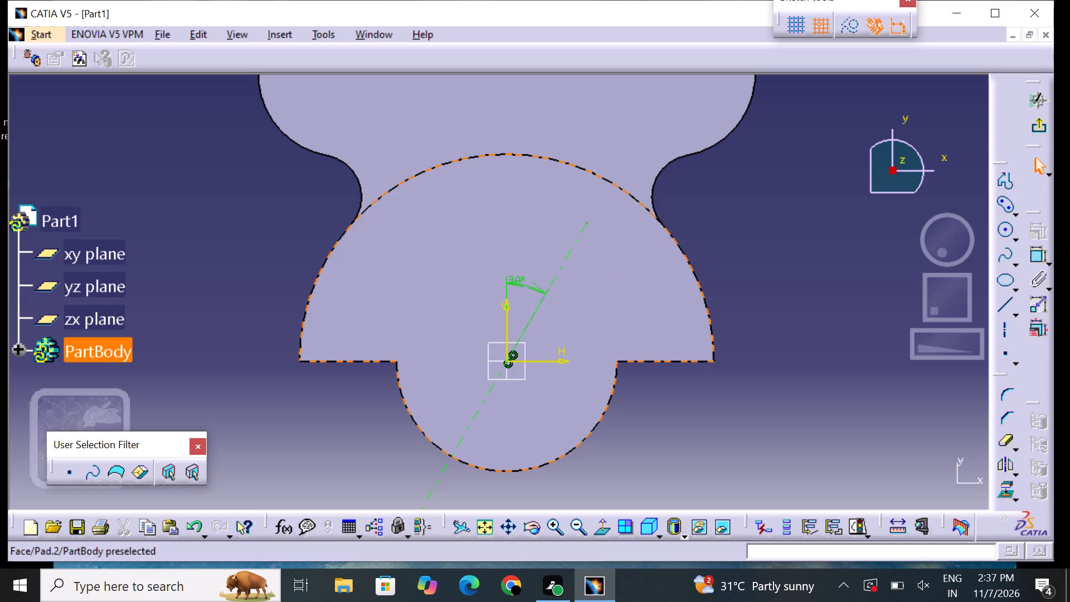
Mirror the inclined axis about the vertical V axis.
{"action": "left_click", "coordinate": [562, 266]}
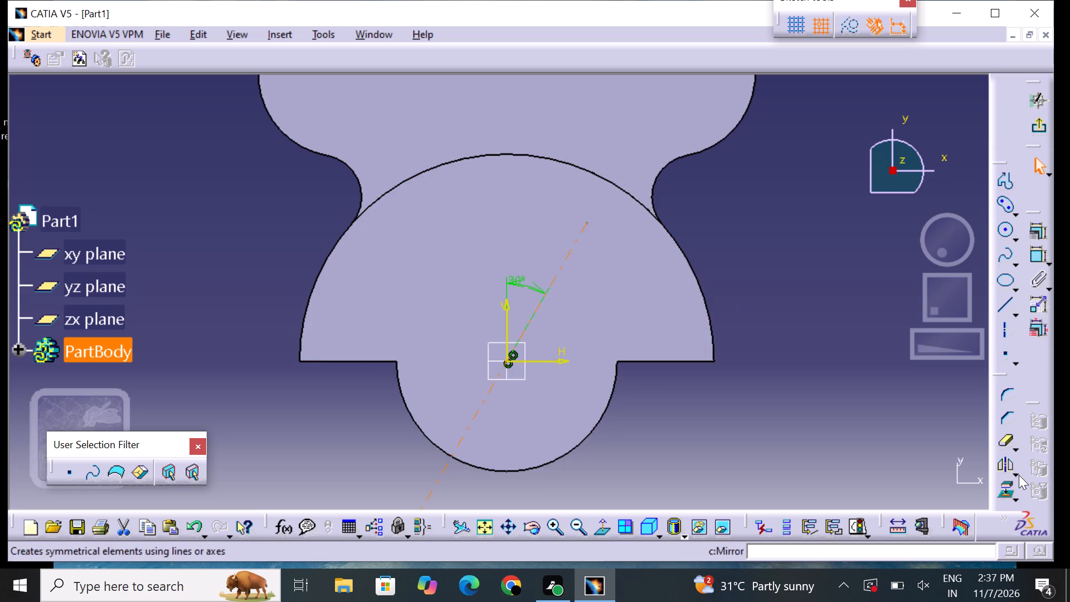
{"action": "left_click", "coordinate": [1003, 467]}
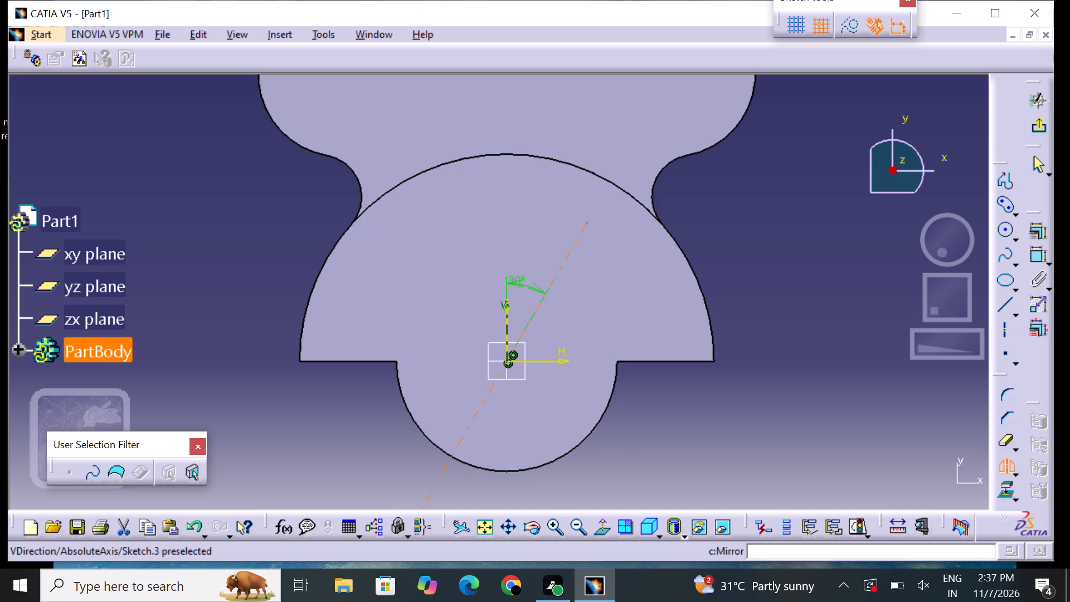
{"action": "left_click", "coordinate": [503, 317]}
Draw a circle about 286 mm in diameter centred on the origin, just outside the large arc of the stepped pad.
{"action": "middle_click_drag", "start_coordinate": [751, 378], "coordinate": [752, 346]}
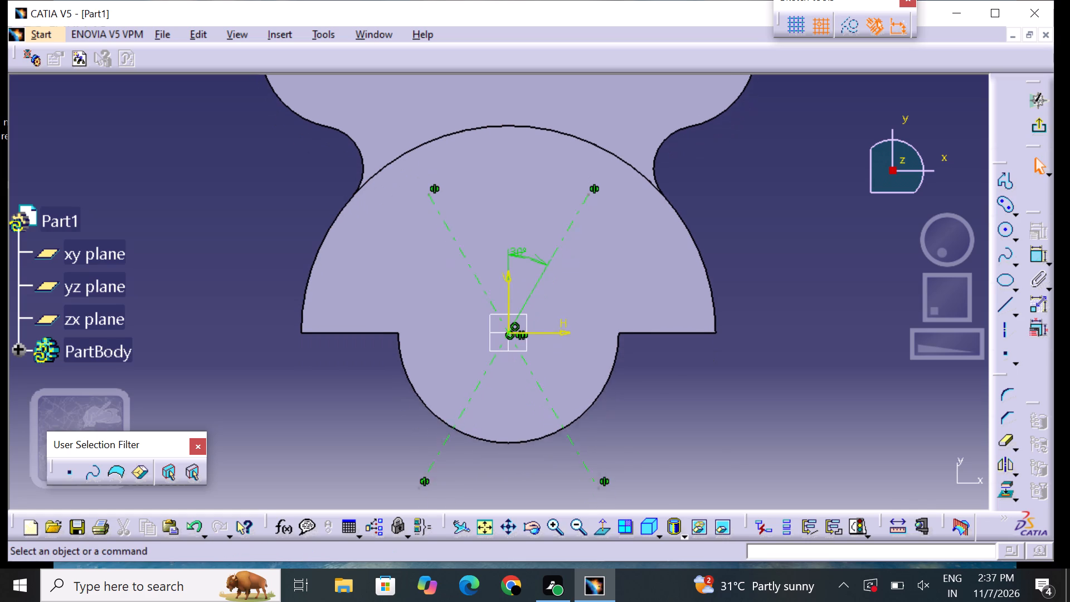
{"action": "middle_click_drag", "start_coordinate": [752, 346], "coordinate": [751, 336]}
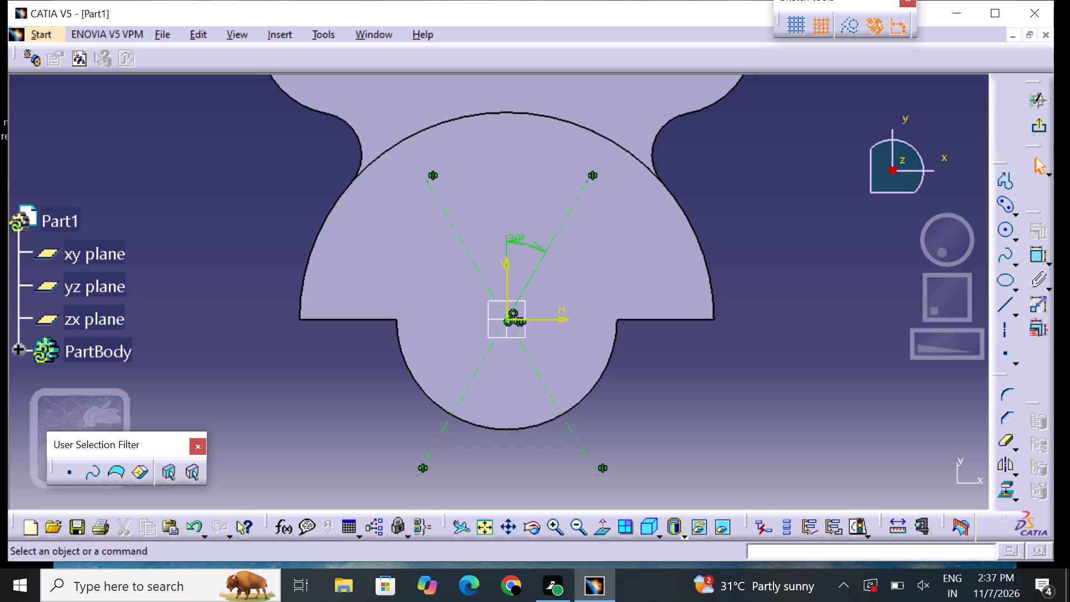
{"action": "left_click", "coordinate": [1006, 237]}
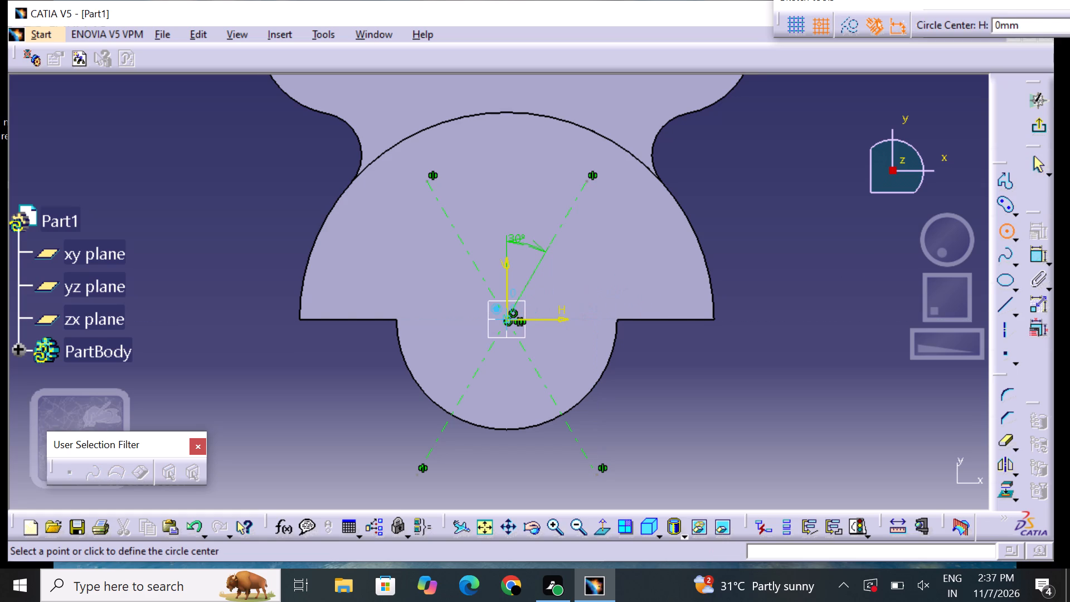
{"action": "left_click", "coordinate": [507, 317]}
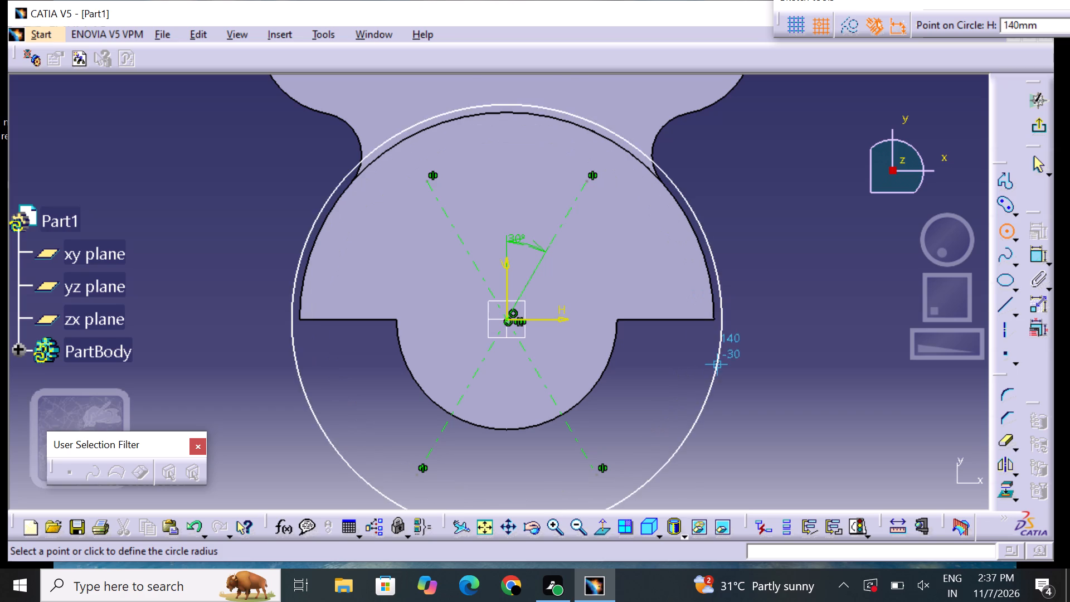
{"action": "left_click", "coordinate": [748, 375]}
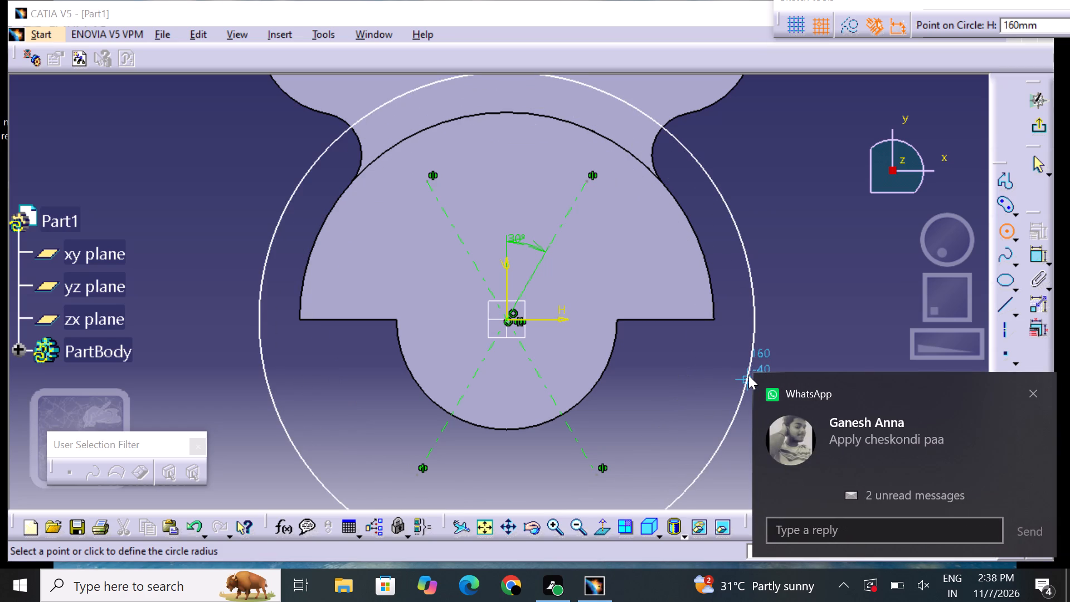
{"action": "left_click", "coordinate": [762, 339]}
{"action": "left_click", "coordinate": [763, 338]}
{"action": "middle_click", "coordinate": [764, 337]}
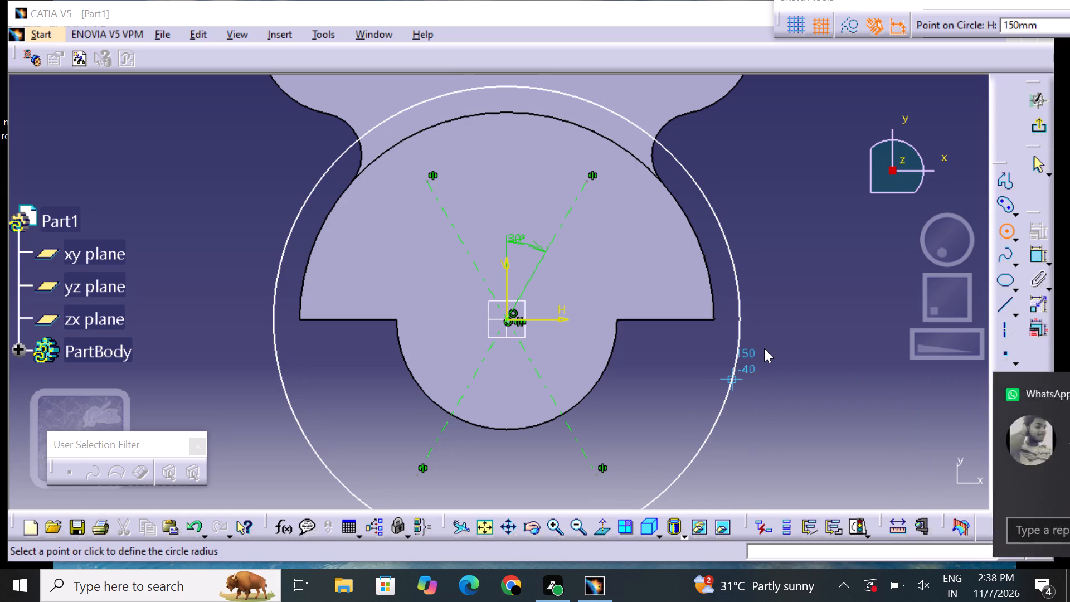
{"action": "left_click", "coordinate": [764, 348]}
{"action": "middle_click_drag", "start_coordinate": [752, 380], "coordinate": [725, 321]}
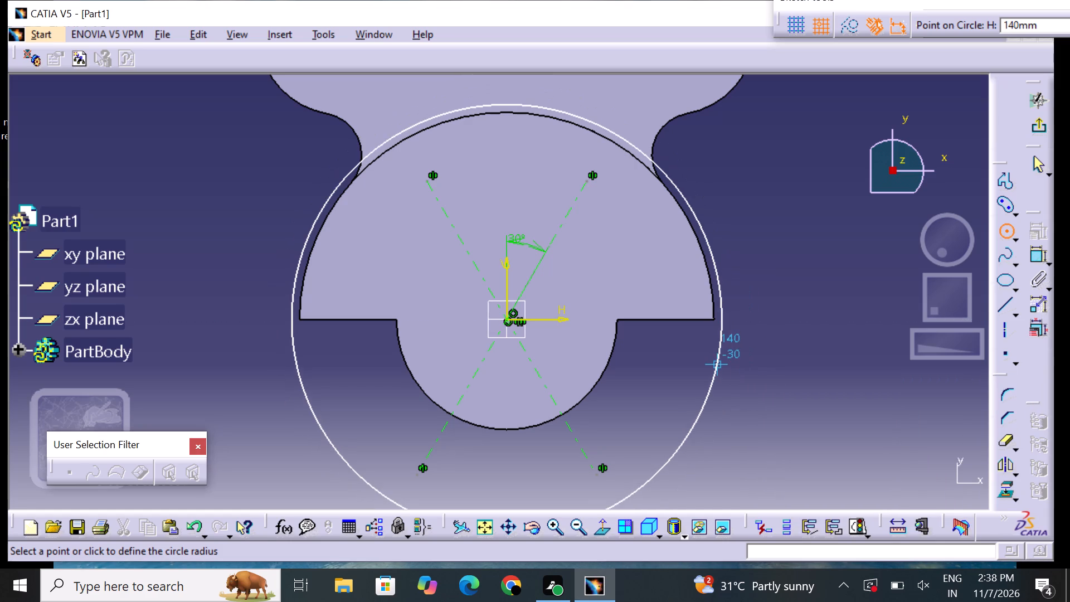
{"action": "left_click", "coordinate": [713, 371]}
{"action": "left_click", "coordinate": [792, 379]}
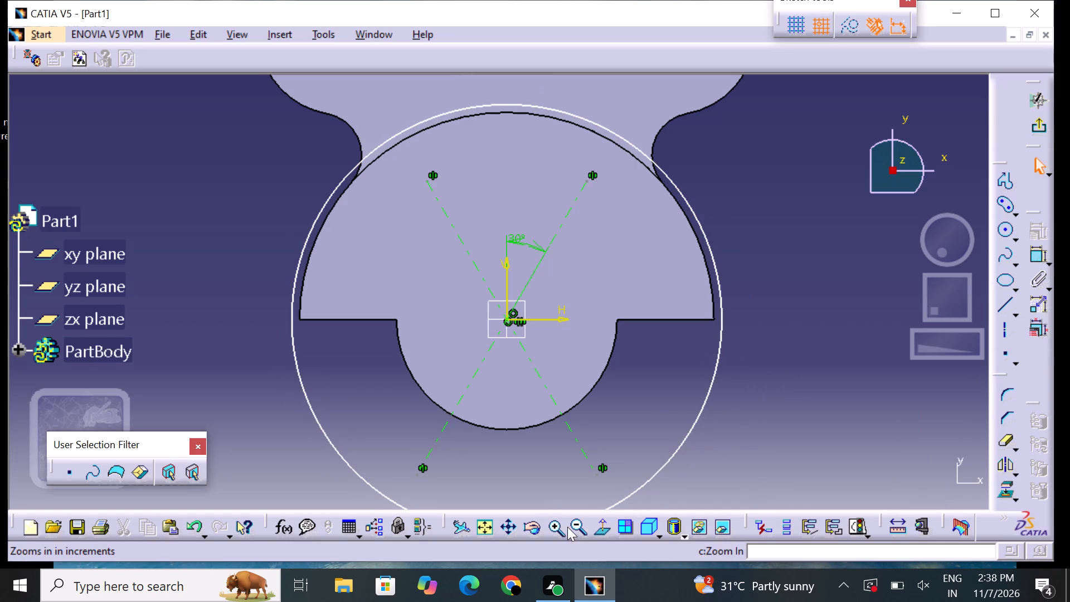
Dimension the circle around the origin and set its diameter to 442 mm.
{"action": "left_click", "coordinate": [576, 522]}
{"action": "left_click", "coordinate": [577, 522]}
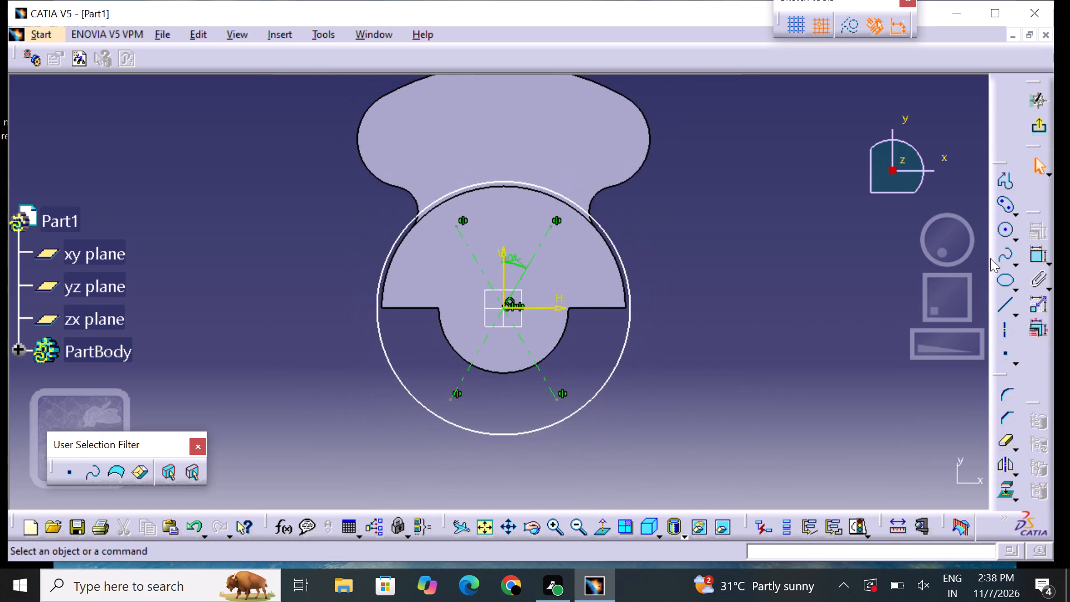
{"action": "left_click", "coordinate": [1030, 256]}
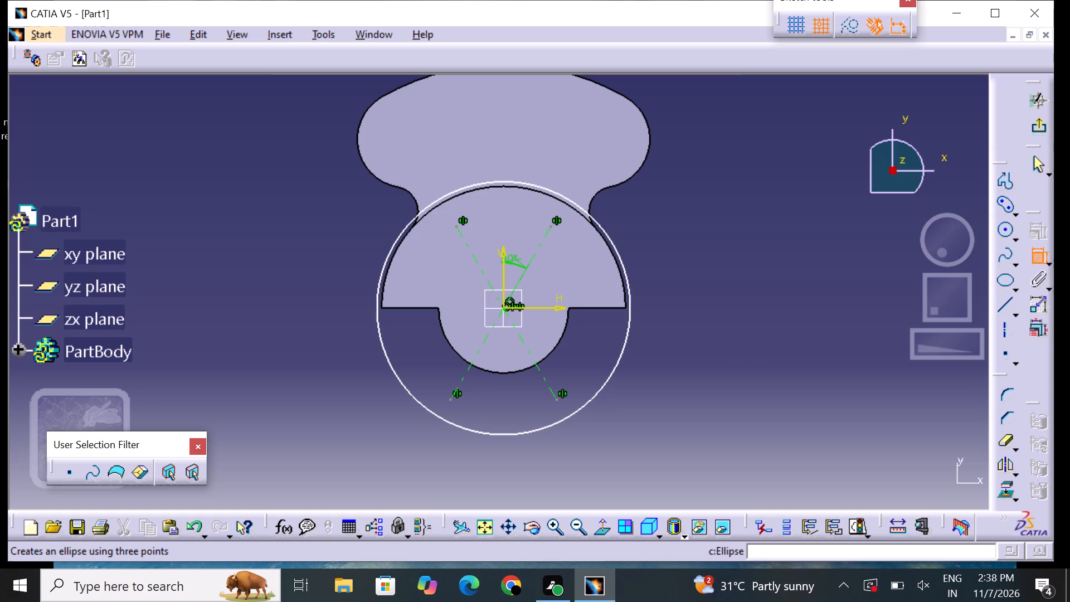
{"action": "left_click", "coordinate": [629, 340]}
{"action": "left_click", "coordinate": [714, 357]}
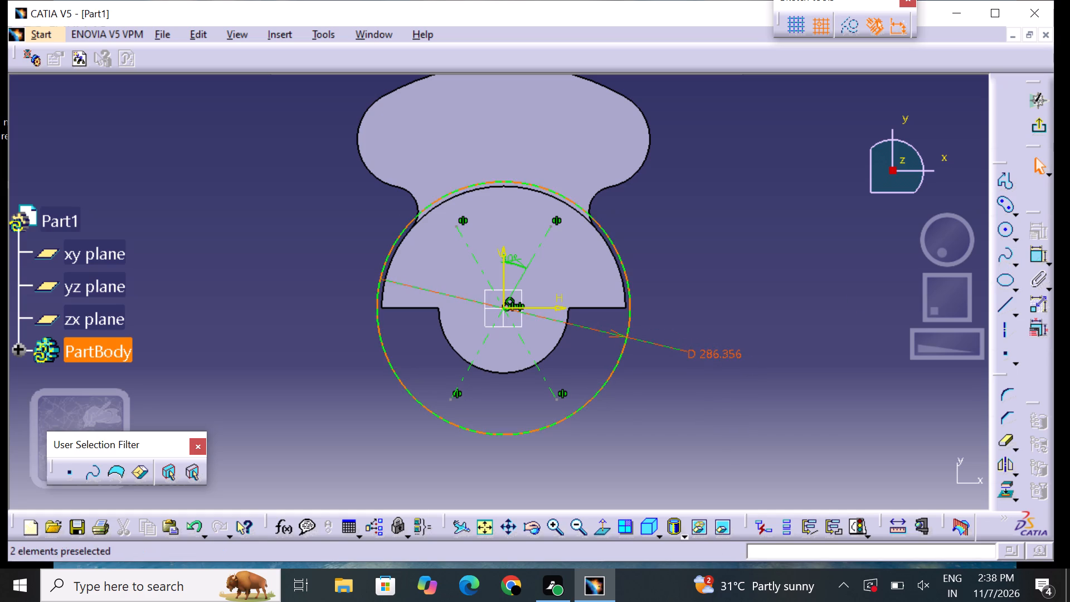
{"action": "left_click", "coordinate": [718, 351]}
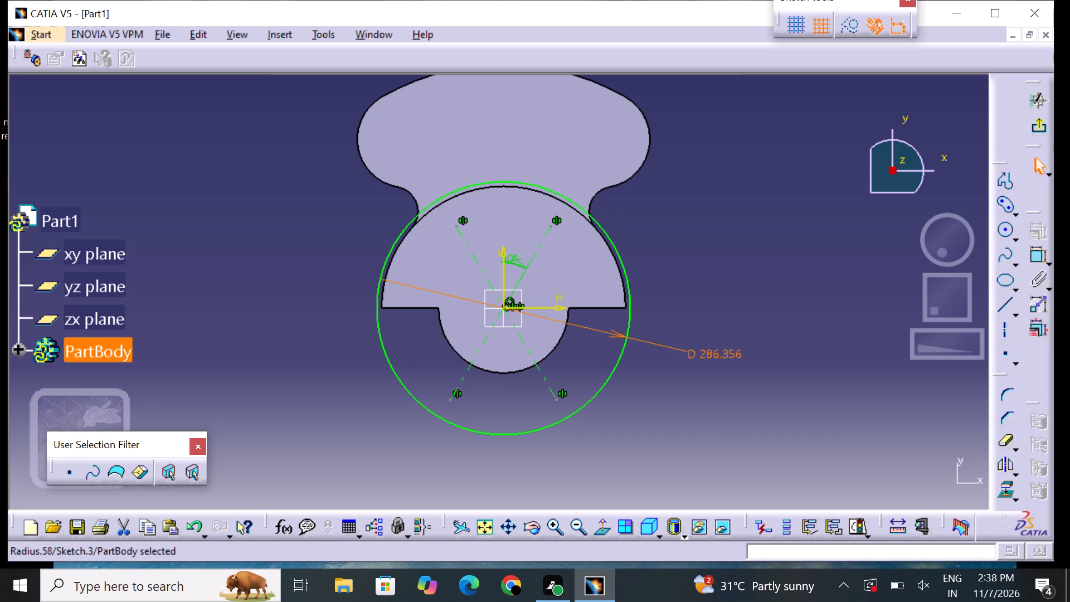
{"action": "key", "text": "BackSpace"}
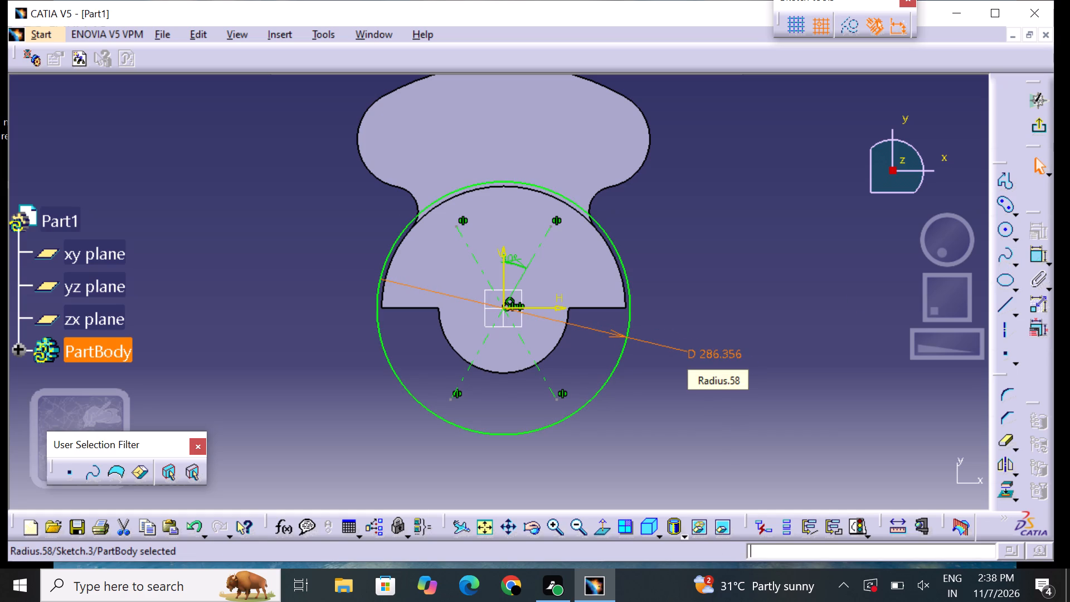
{"action": "double_click", "coordinate": [718, 351]}
{"action": "key", "text": "BackSpace"}
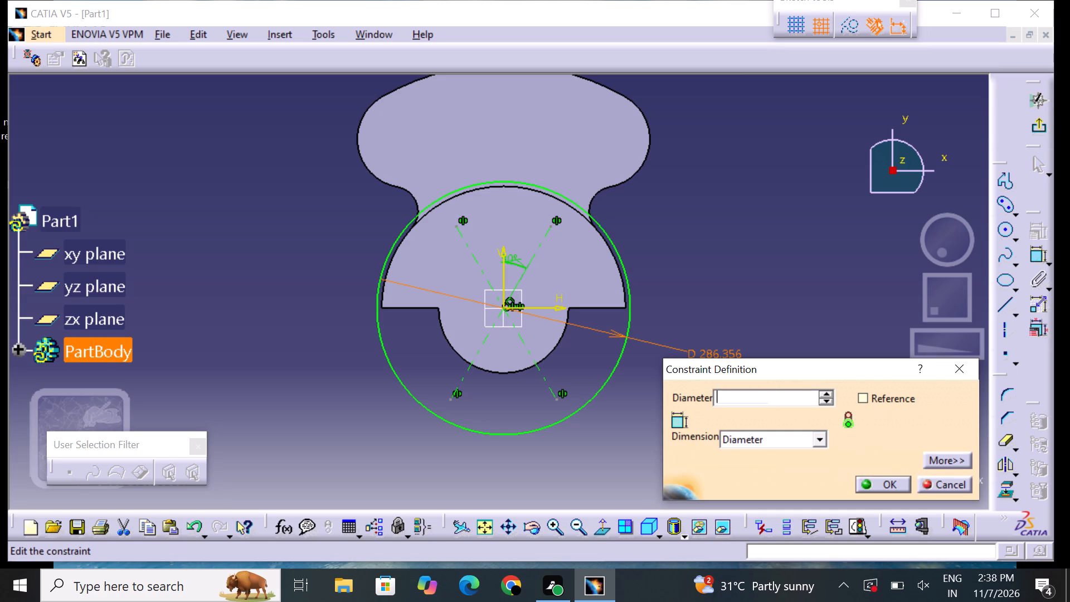
{"action": "type", "text": "442"}
{"action": "key", "text": "Return"}
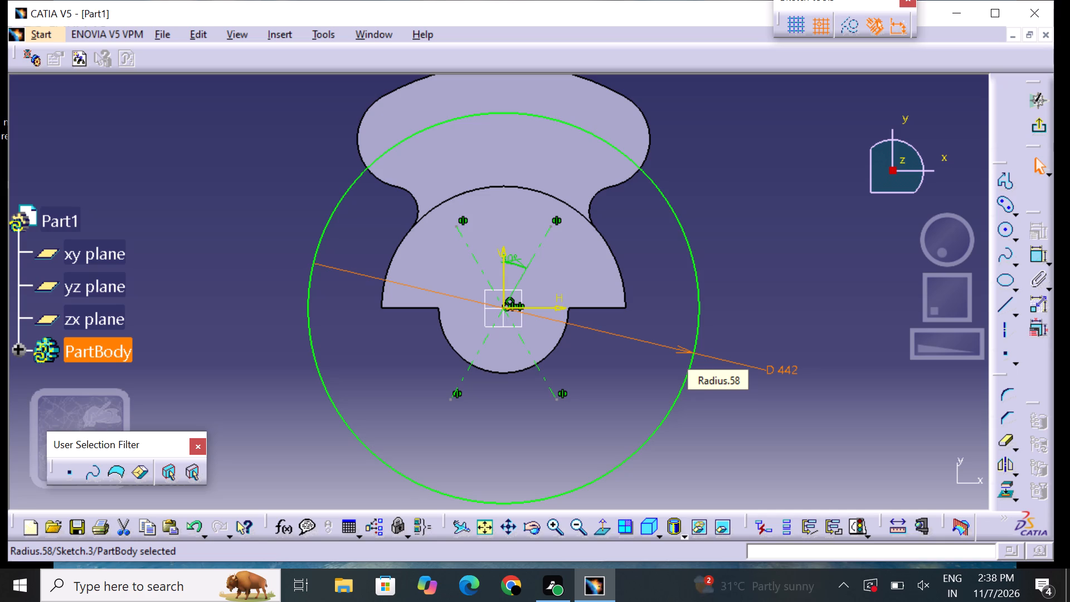
{"action": "left_click", "coordinate": [751, 270]}
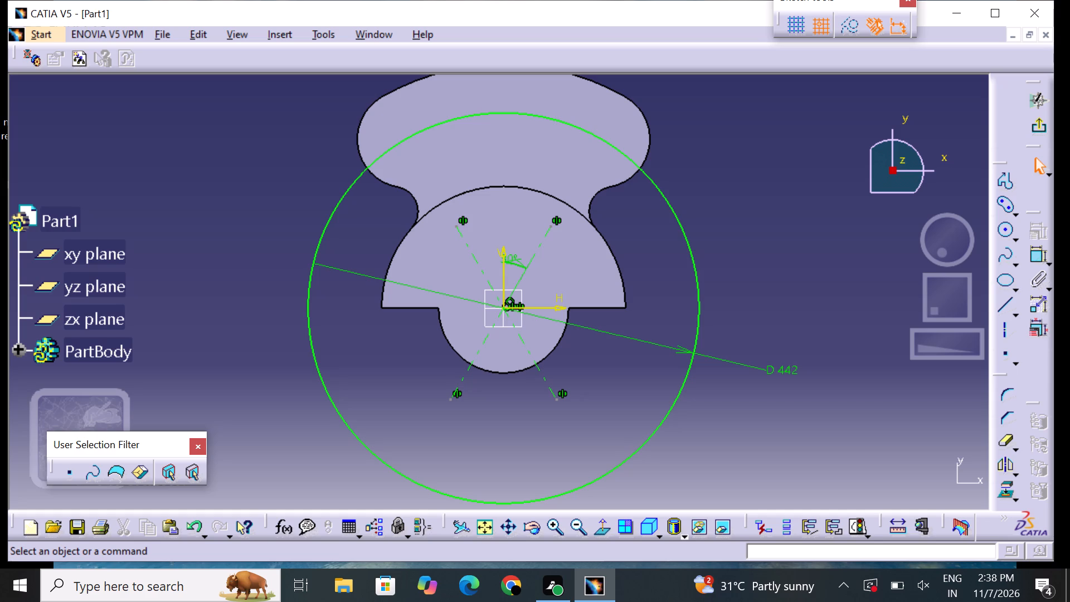
Draw a cylindrical elongated hole centred on the origin, following the 442 mm circle across the wide lobe, with an end radius of about 32 mm.
{"action": "left_click", "coordinate": [1009, 198]}
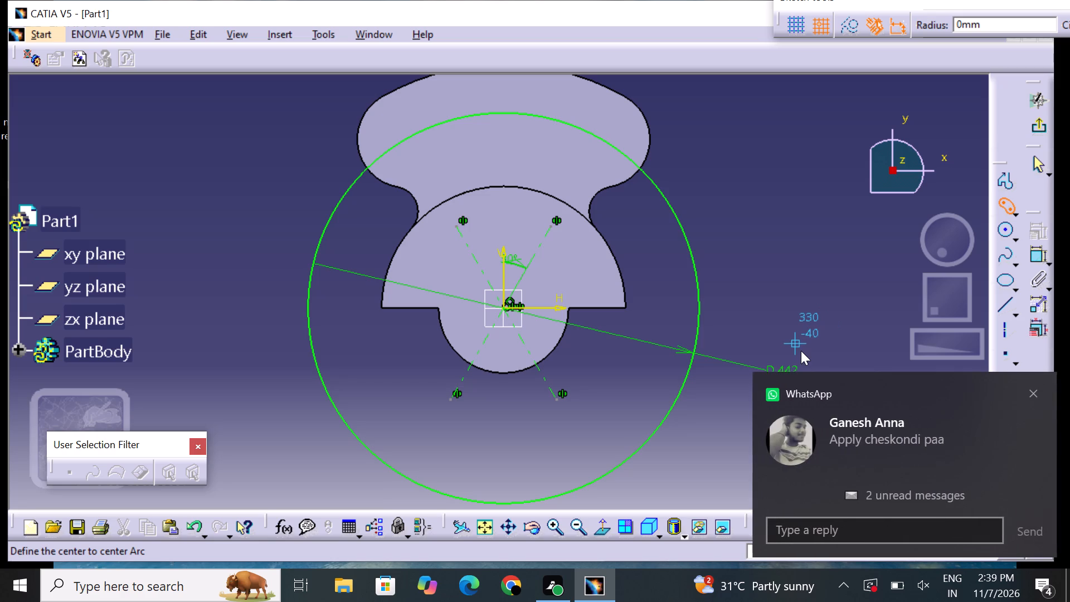
{"action": "left_click", "coordinate": [503, 309]}
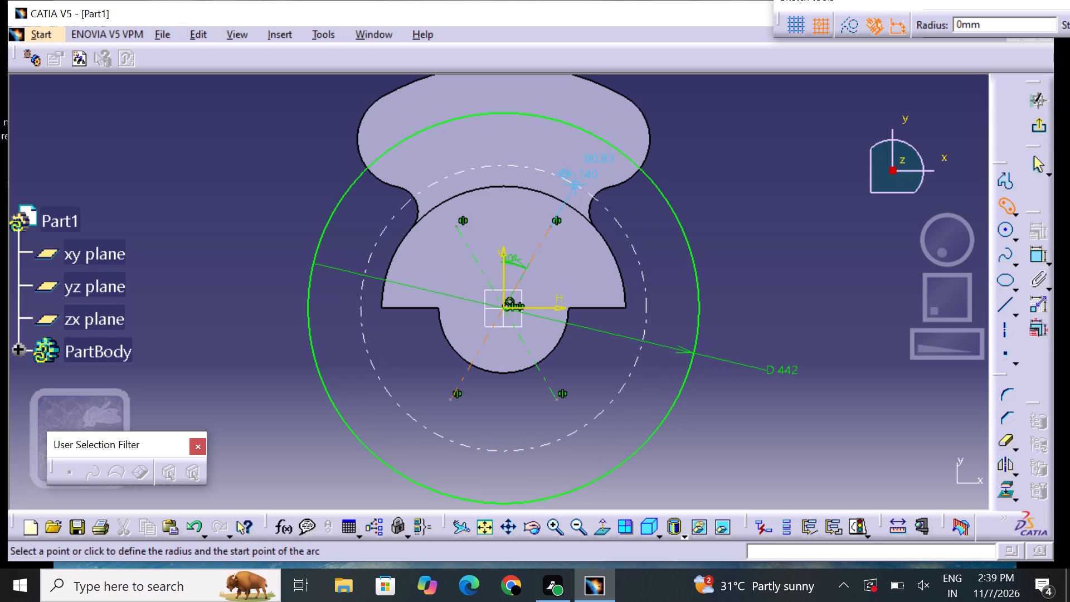
{"action": "left_click", "coordinate": [607, 142]}
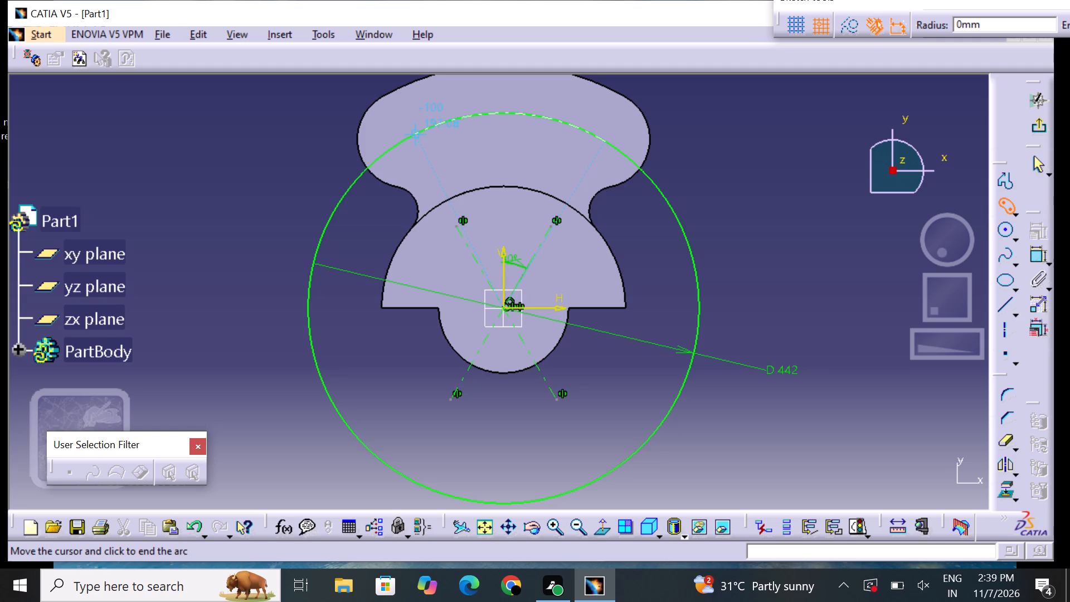
{"action": "left_click_drag", "start_coordinate": [413, 138], "coordinate": [425, 120]}
{"action": "left_click", "coordinate": [433, 101]}
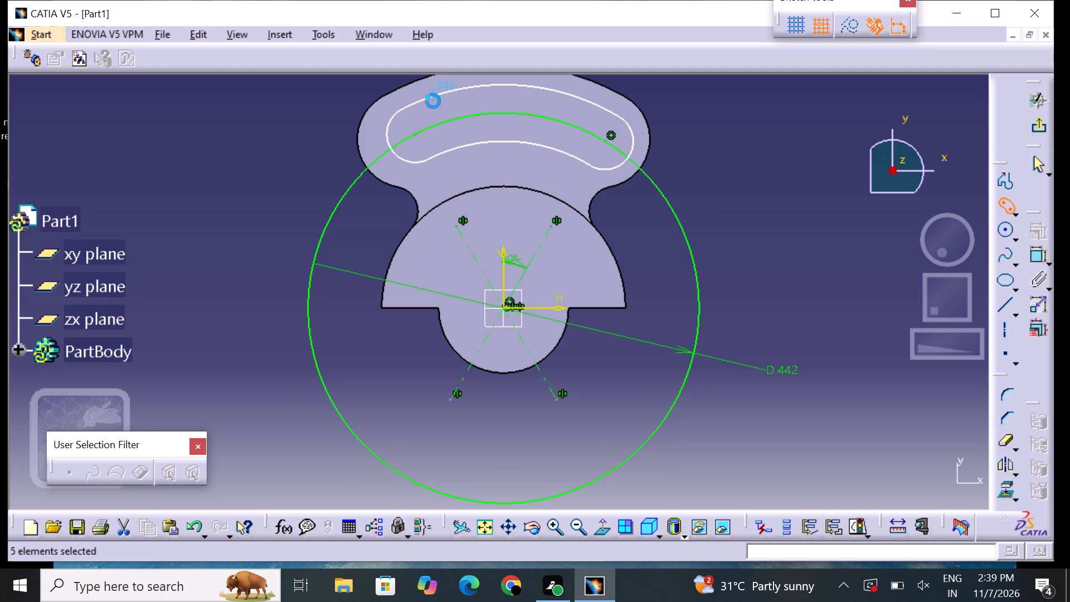
{"action": "left_click", "coordinate": [708, 147]}
Set the curved slot's end radius to 23 mm.
{"action": "middle_click_drag", "start_coordinate": [709, 145], "coordinate": [709, 193]}
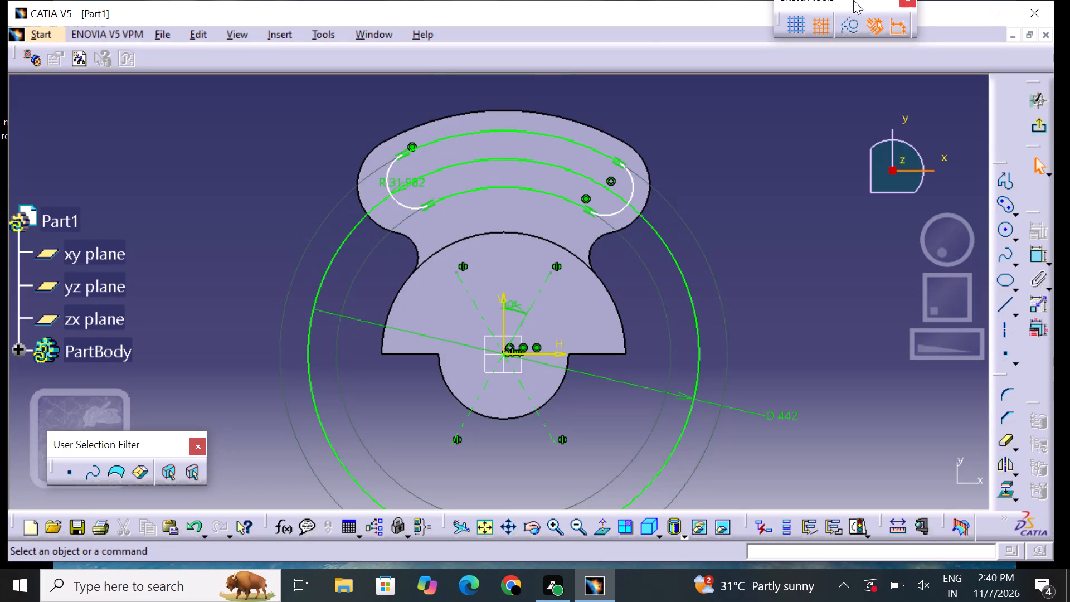
{"action": "double_click", "coordinate": [397, 181]}
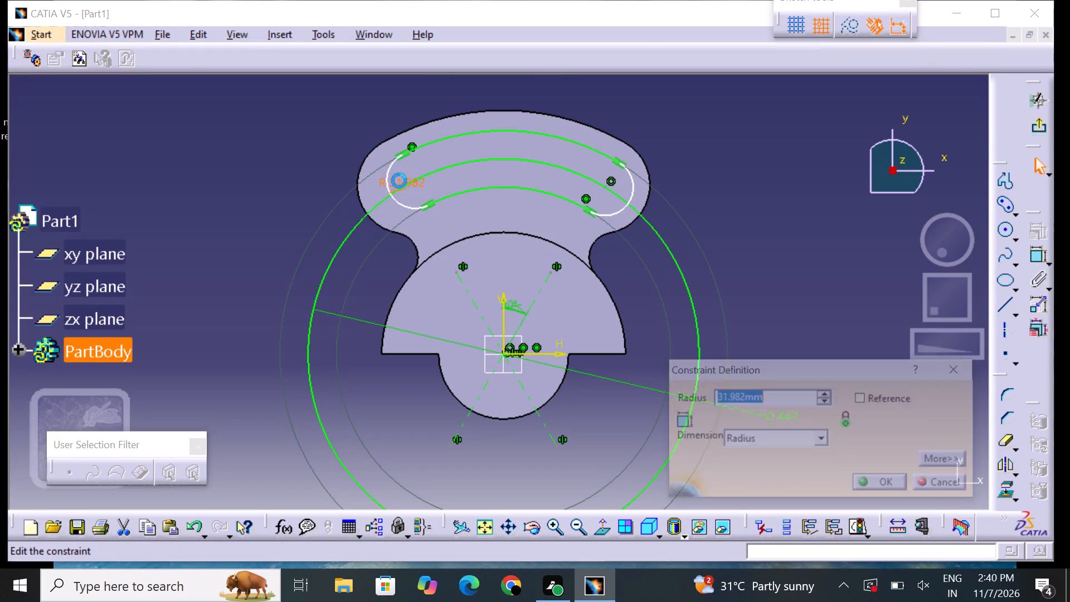
{"action": "key", "text": "BackSpace"}
{"action": "type", "text": "23"}
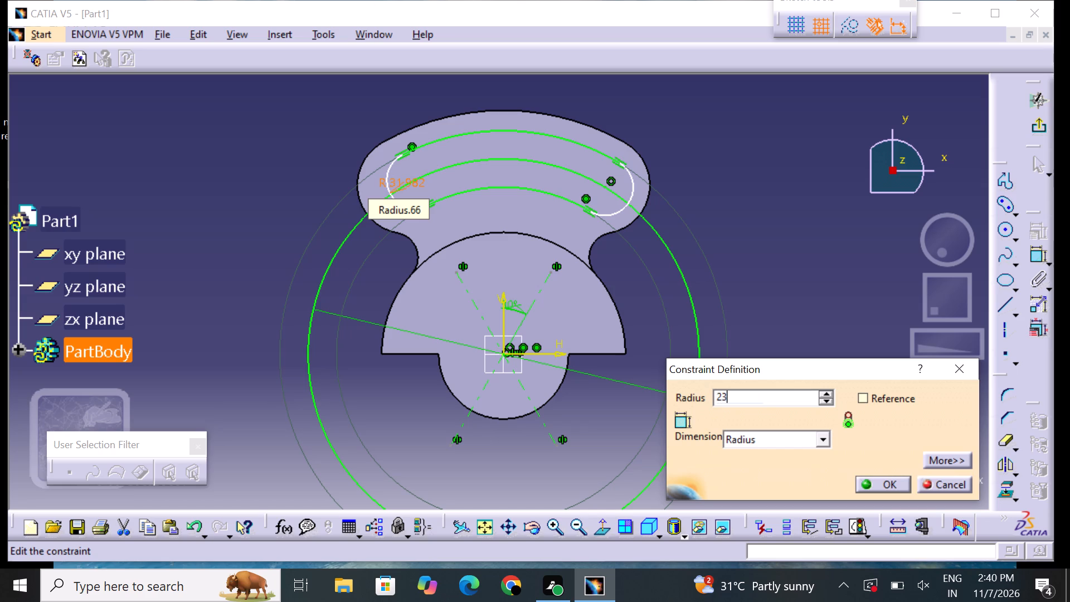
{"action": "key", "text": "Return"}
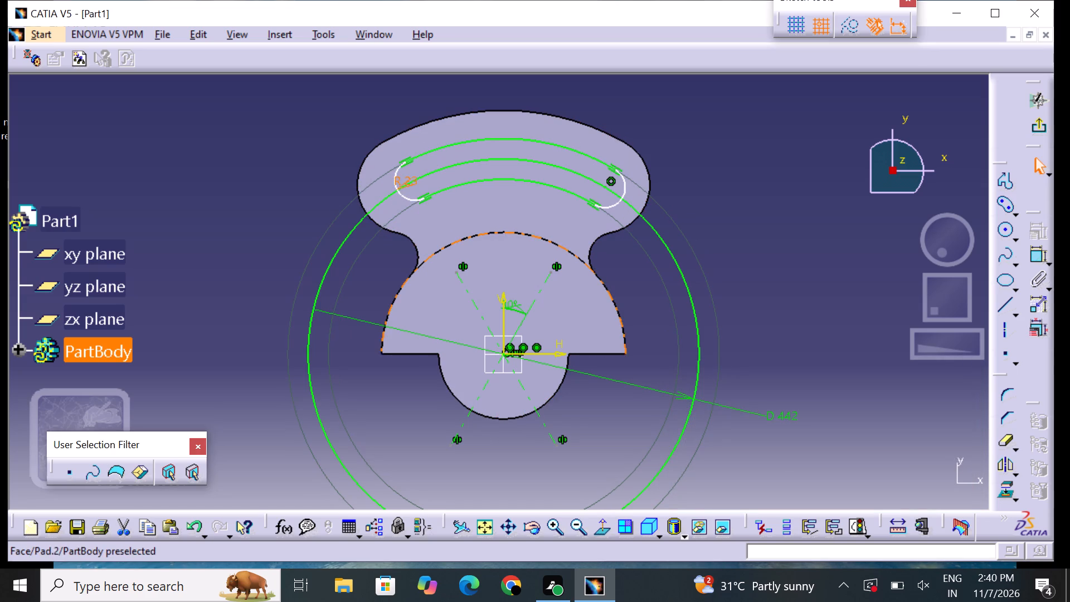
{"action": "left_click", "coordinate": [626, 258]}
{"action": "middle_click_drag", "start_coordinate": [508, 319], "coordinate": [506, 274]}
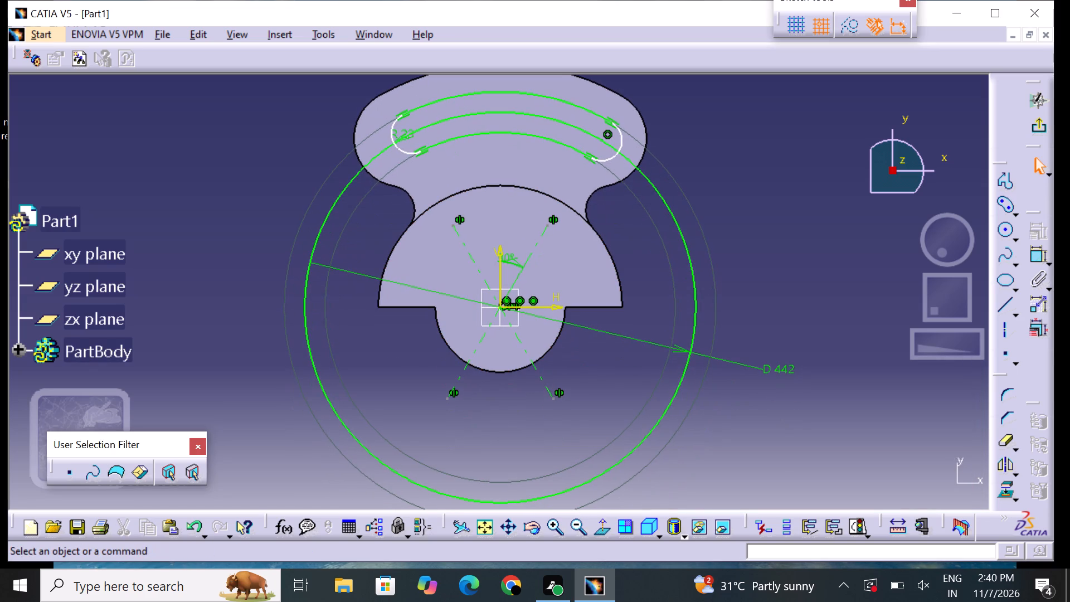
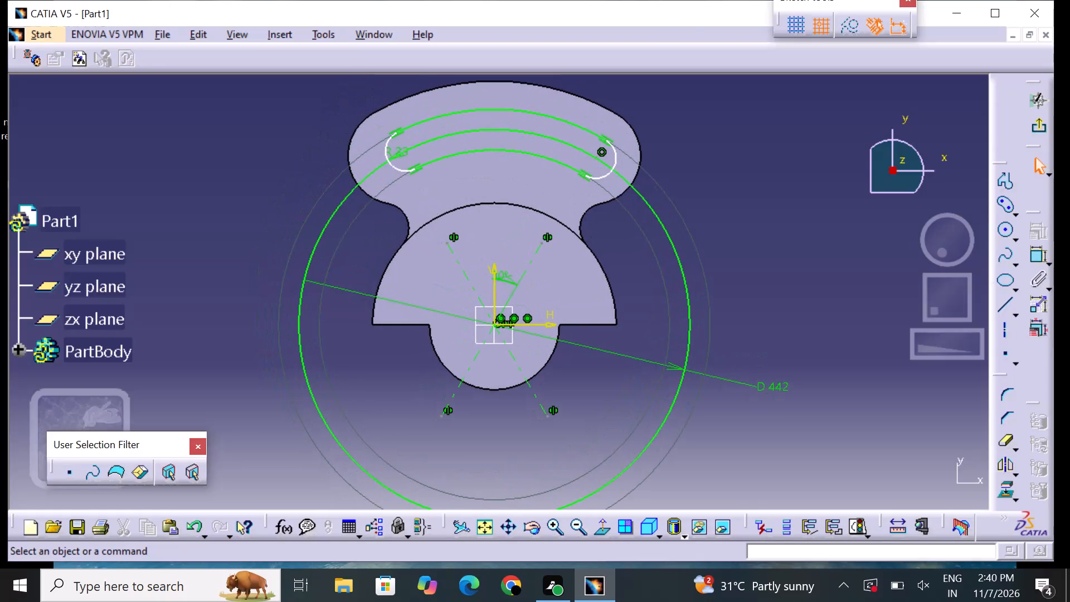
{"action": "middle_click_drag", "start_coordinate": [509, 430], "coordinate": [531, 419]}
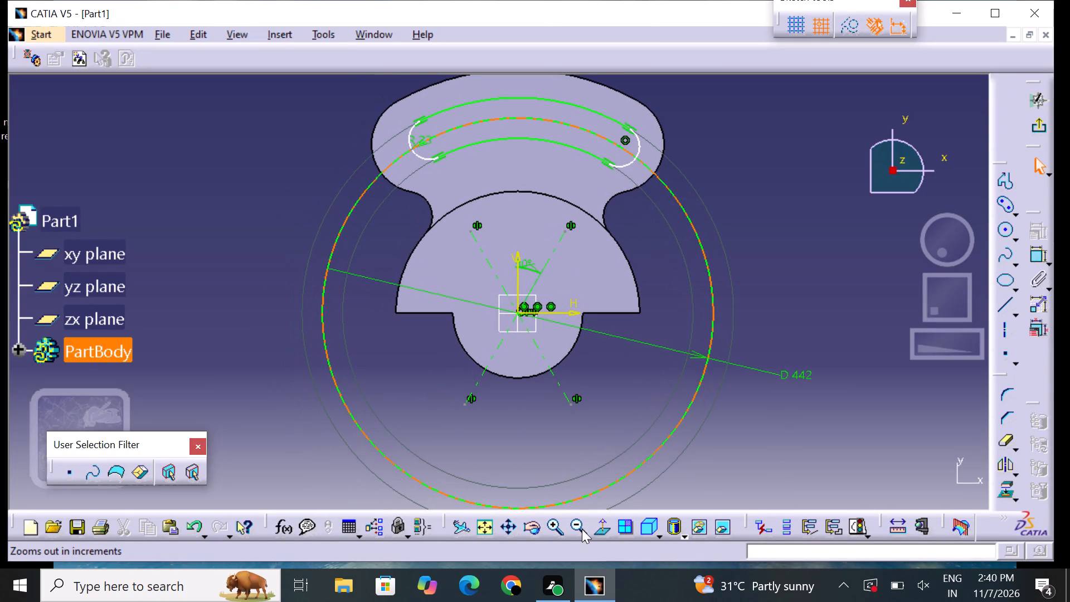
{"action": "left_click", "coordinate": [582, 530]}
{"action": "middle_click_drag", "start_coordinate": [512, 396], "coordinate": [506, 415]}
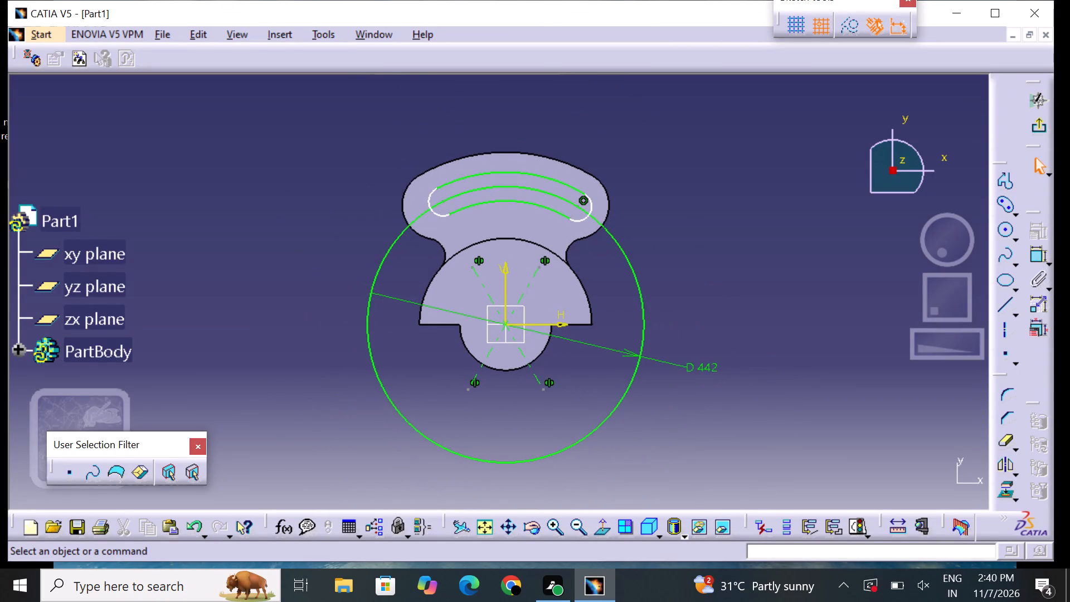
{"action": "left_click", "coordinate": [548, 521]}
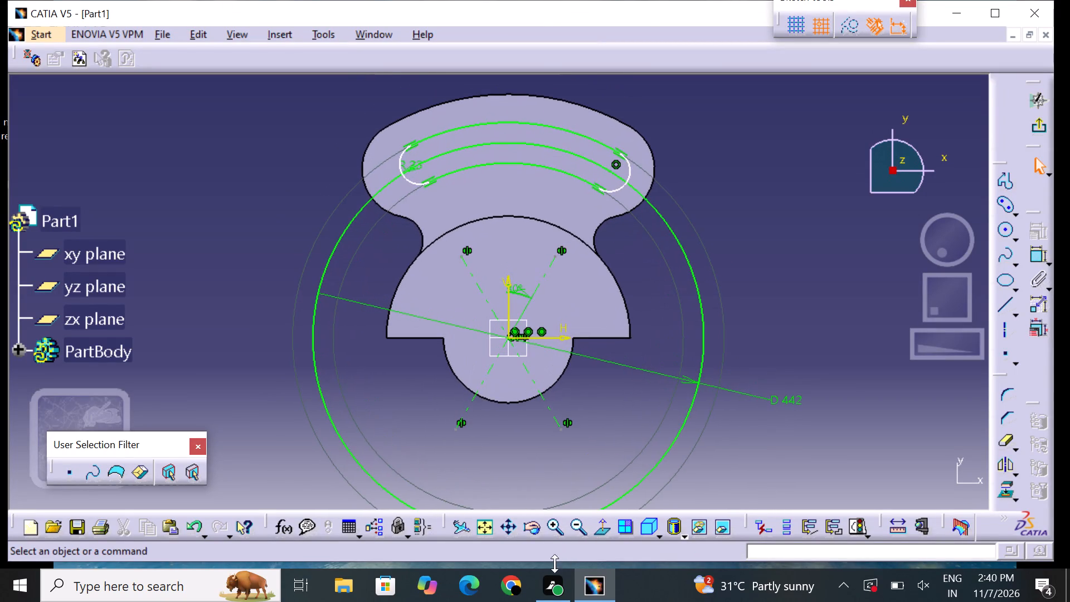
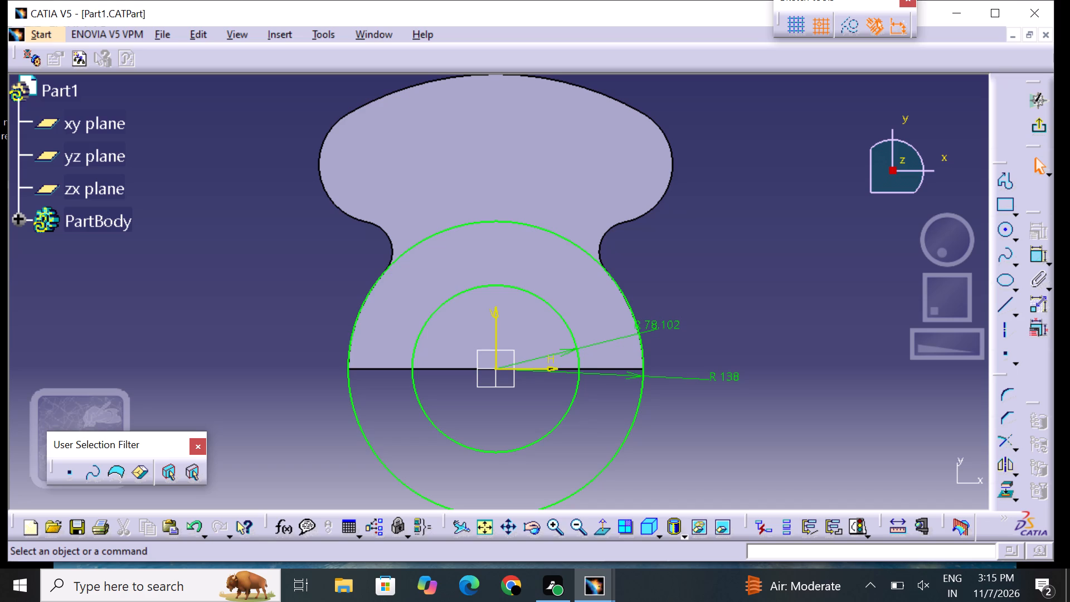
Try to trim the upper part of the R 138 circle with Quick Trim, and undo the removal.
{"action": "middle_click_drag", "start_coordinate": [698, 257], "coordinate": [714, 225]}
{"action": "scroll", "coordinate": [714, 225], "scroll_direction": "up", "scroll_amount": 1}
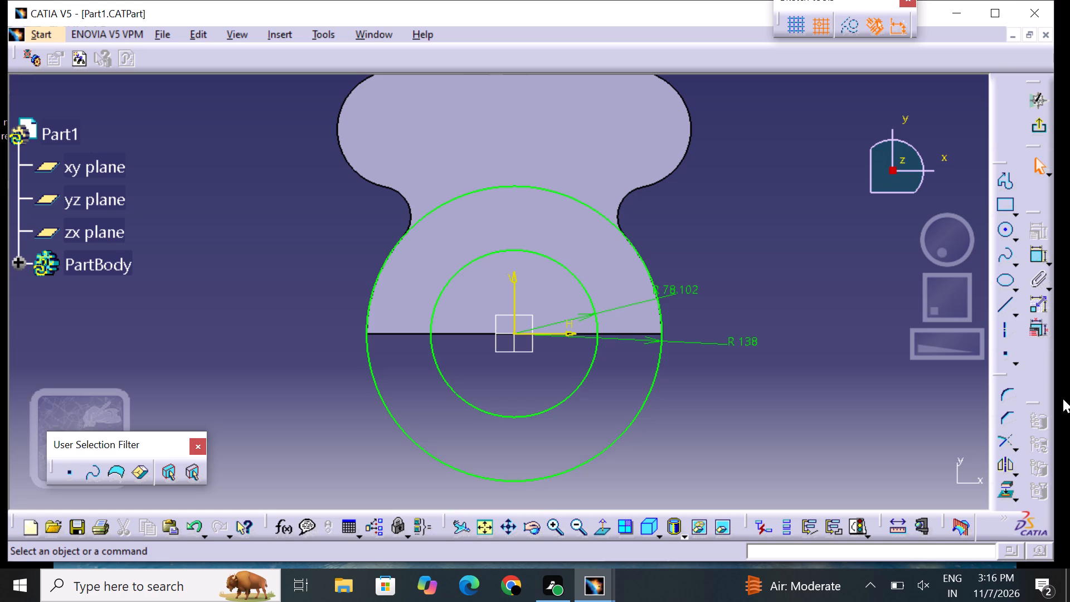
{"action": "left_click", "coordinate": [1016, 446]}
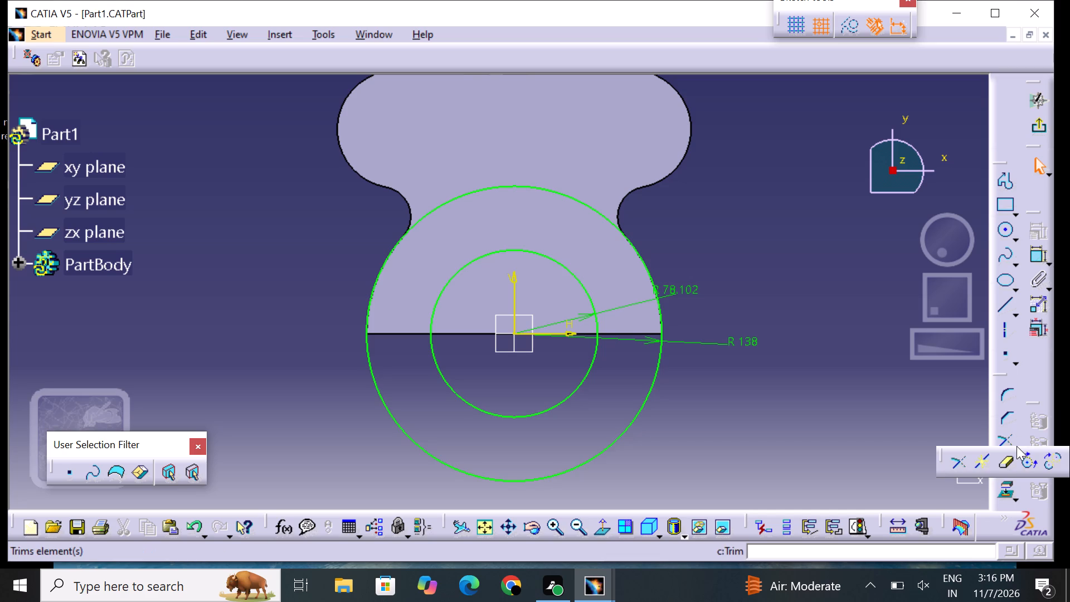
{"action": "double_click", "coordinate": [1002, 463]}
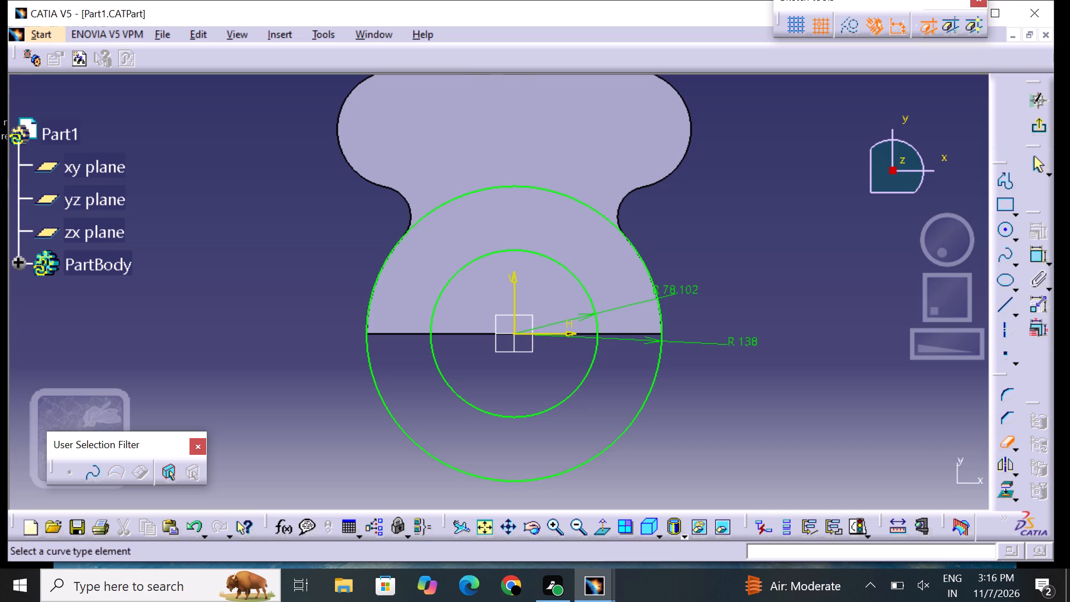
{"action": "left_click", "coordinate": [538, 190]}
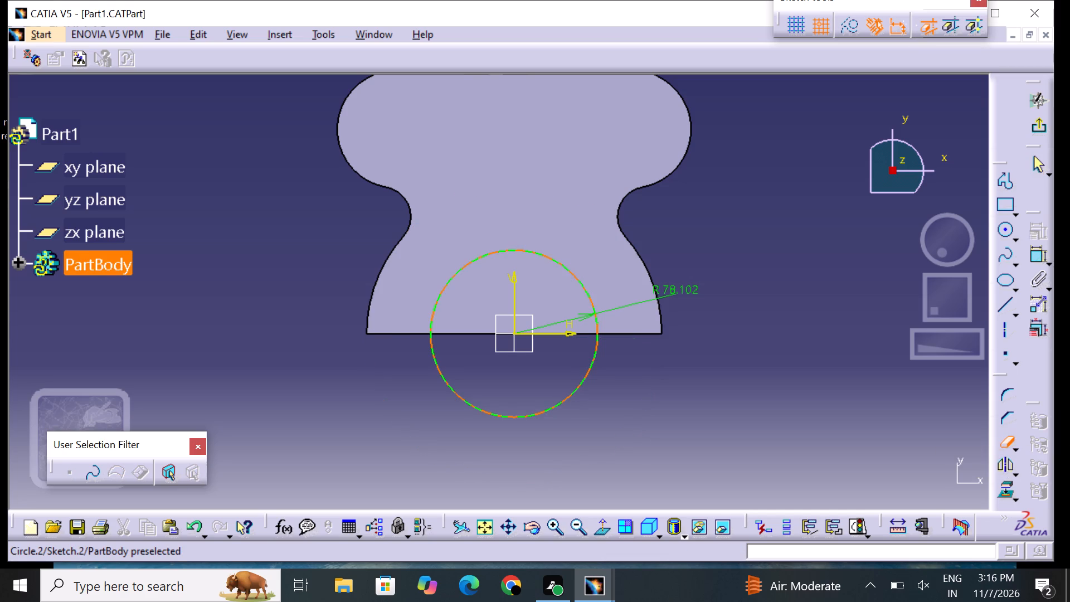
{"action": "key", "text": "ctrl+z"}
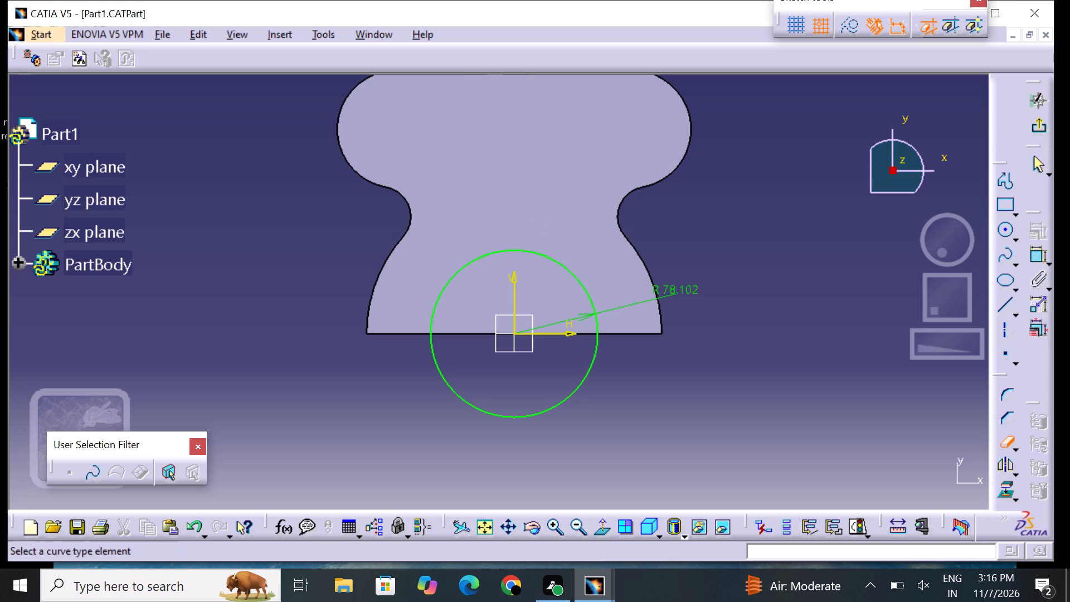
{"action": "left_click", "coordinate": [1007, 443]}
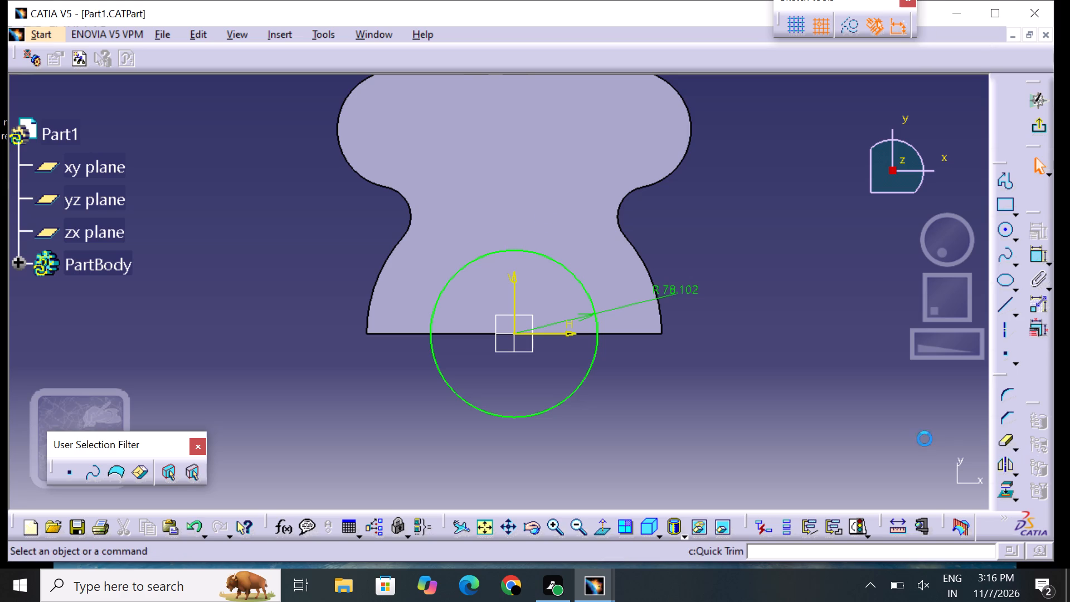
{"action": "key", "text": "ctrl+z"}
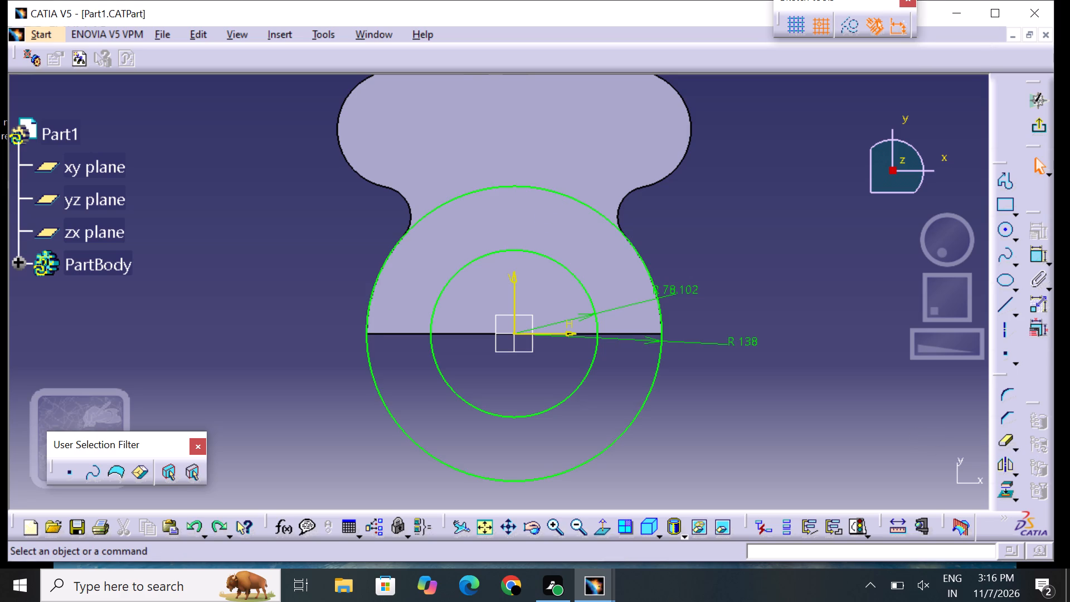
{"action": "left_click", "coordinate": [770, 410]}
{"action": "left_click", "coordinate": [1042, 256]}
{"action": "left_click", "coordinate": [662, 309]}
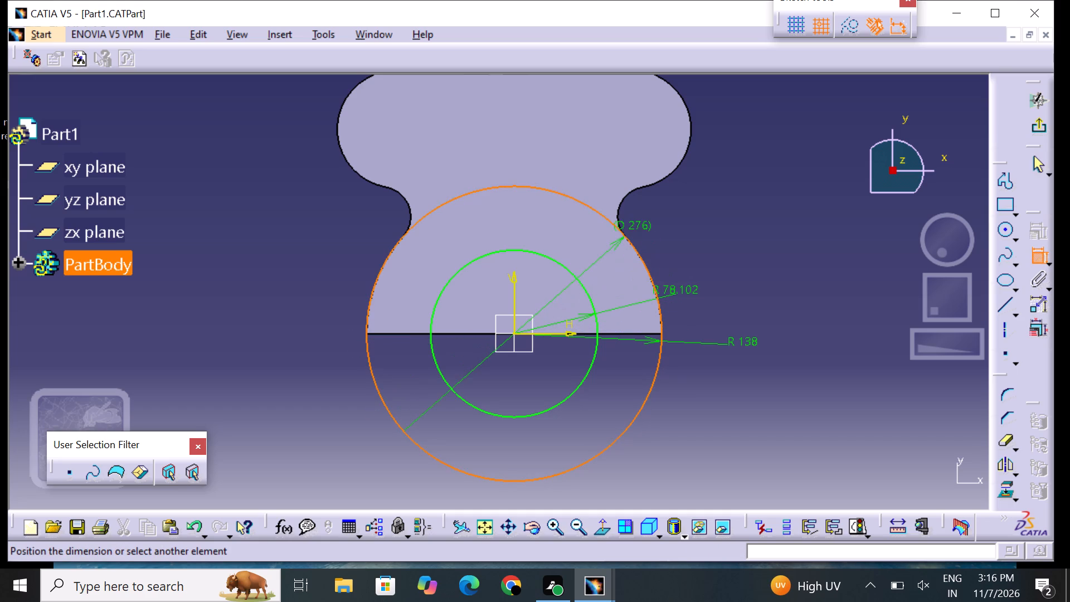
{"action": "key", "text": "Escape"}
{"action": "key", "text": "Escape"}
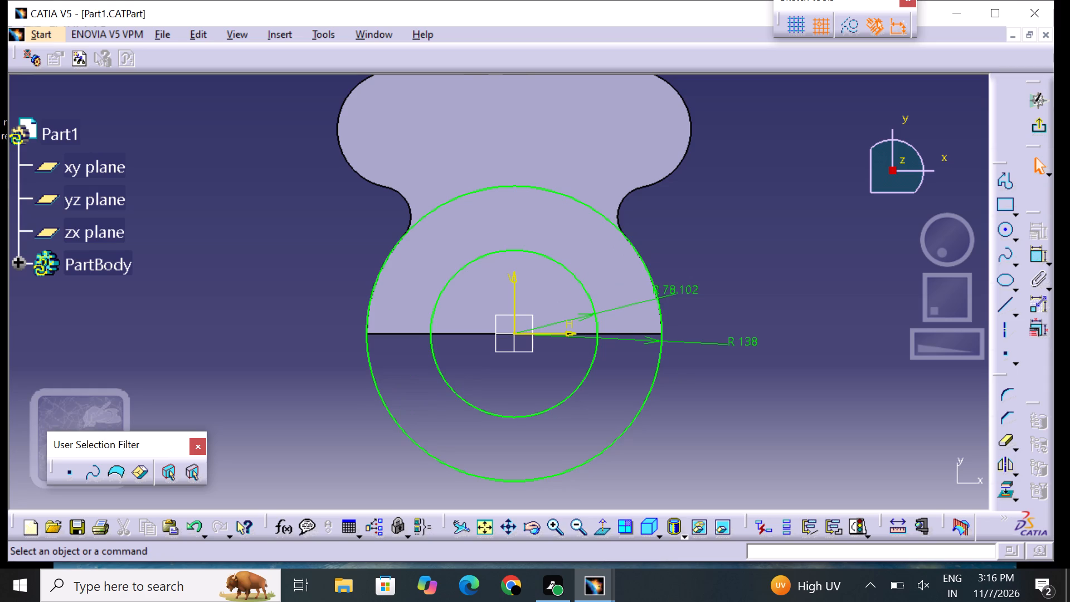
Draw a horizontal line across the R 138 circle along the H axis, ending on the circle.
{"action": "left_click", "coordinate": [1009, 310]}
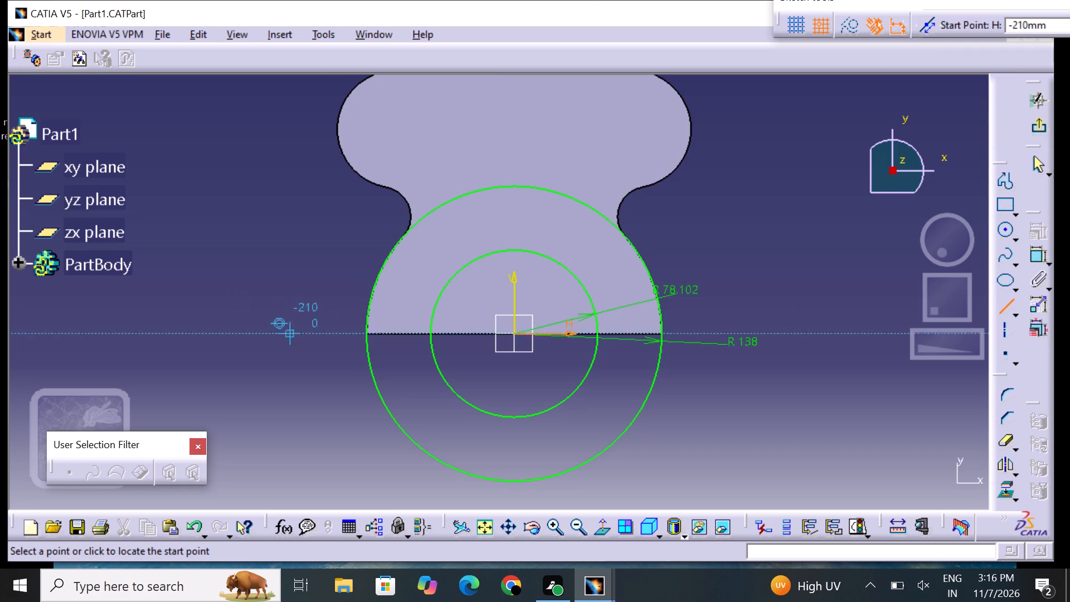
{"action": "left_click", "coordinate": [370, 330]}
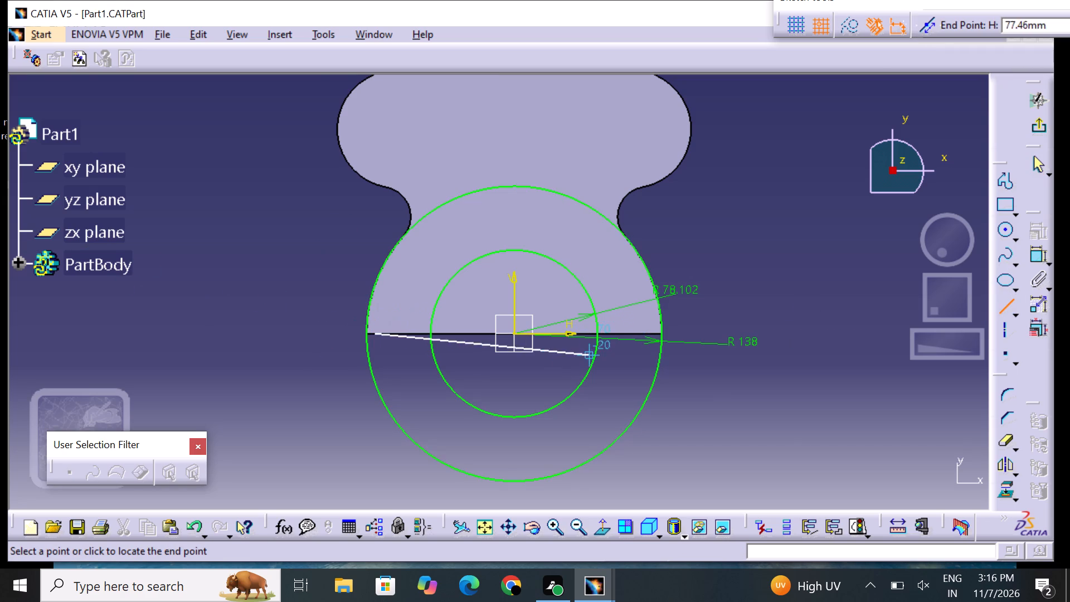
{"action": "left_click", "coordinate": [660, 331]}
{"action": "left_click", "coordinate": [757, 322]}
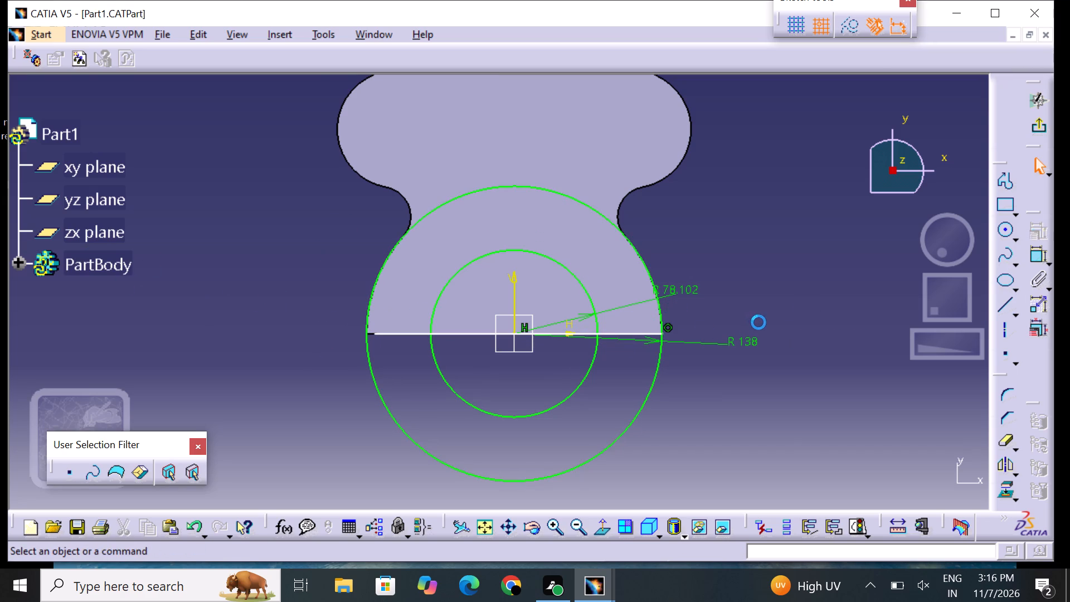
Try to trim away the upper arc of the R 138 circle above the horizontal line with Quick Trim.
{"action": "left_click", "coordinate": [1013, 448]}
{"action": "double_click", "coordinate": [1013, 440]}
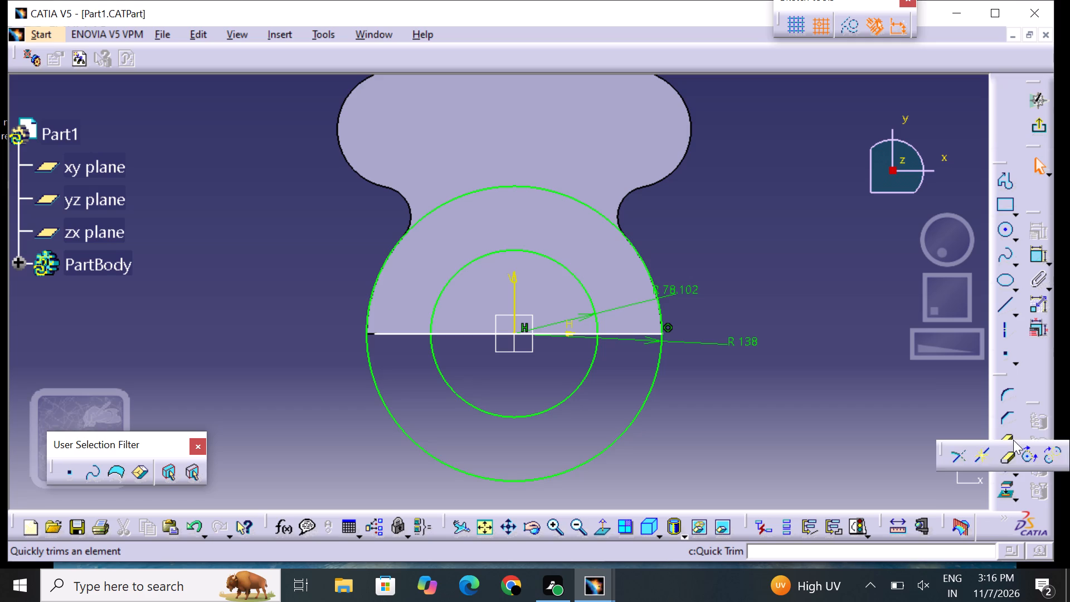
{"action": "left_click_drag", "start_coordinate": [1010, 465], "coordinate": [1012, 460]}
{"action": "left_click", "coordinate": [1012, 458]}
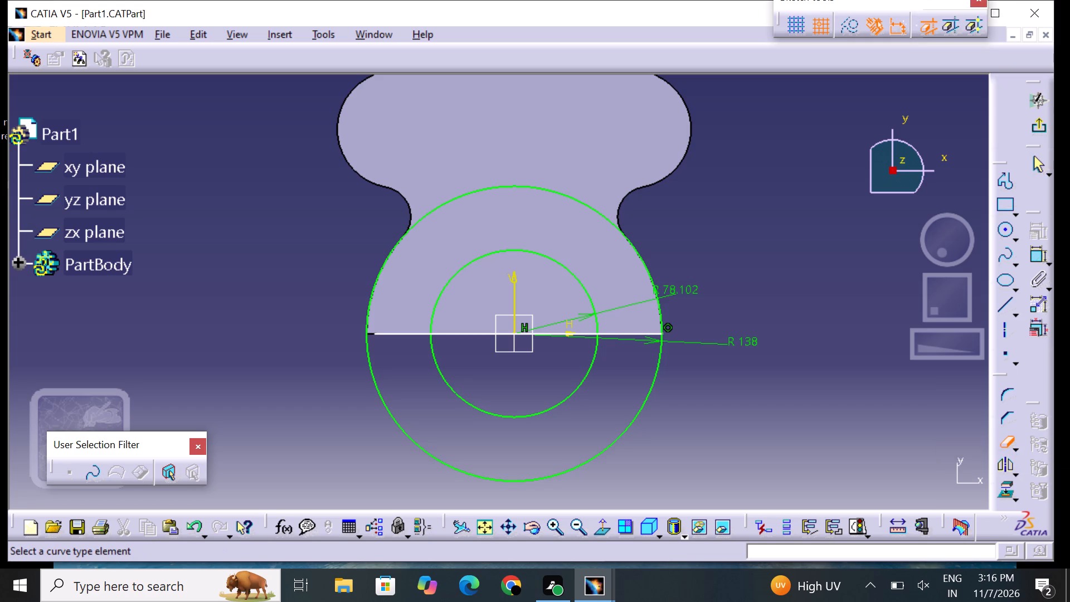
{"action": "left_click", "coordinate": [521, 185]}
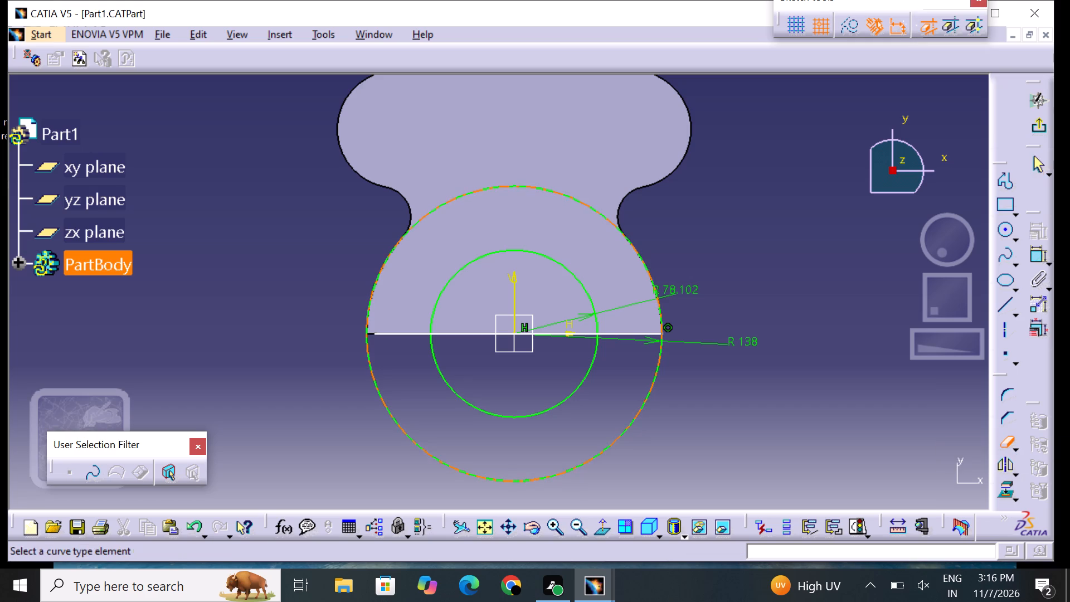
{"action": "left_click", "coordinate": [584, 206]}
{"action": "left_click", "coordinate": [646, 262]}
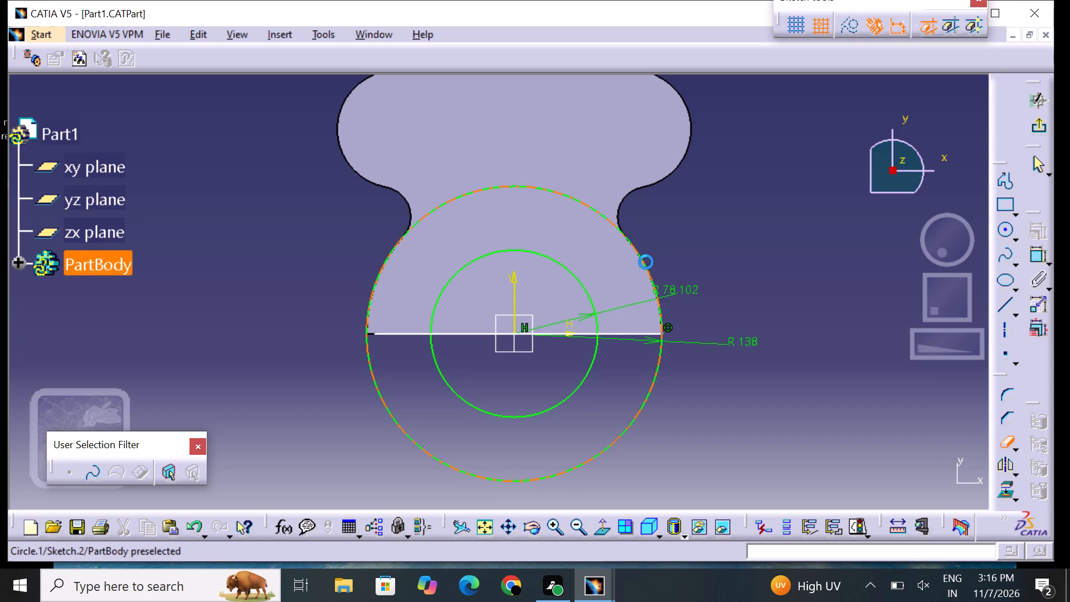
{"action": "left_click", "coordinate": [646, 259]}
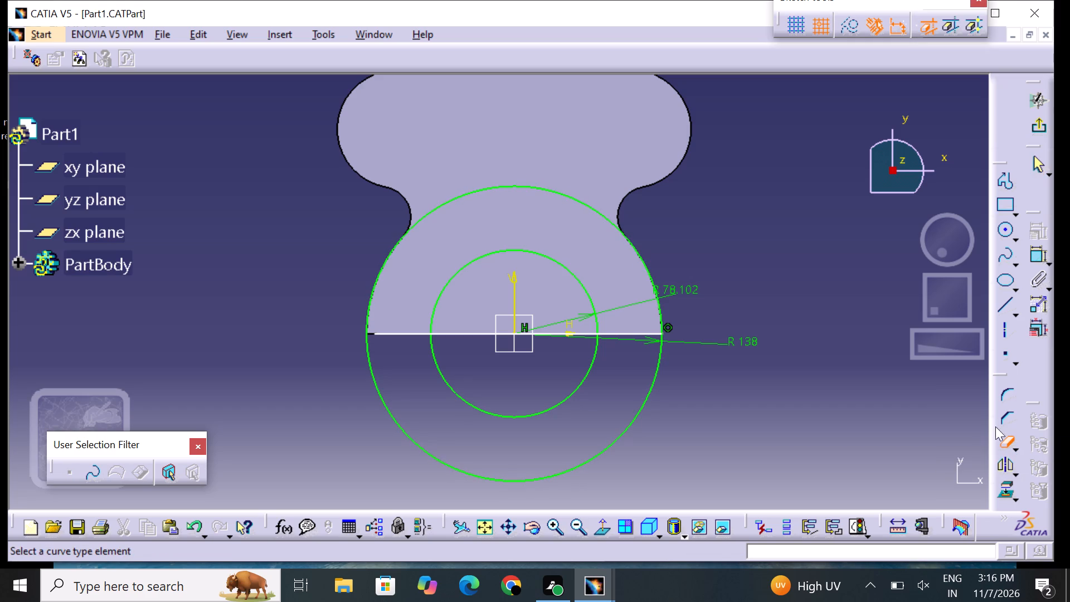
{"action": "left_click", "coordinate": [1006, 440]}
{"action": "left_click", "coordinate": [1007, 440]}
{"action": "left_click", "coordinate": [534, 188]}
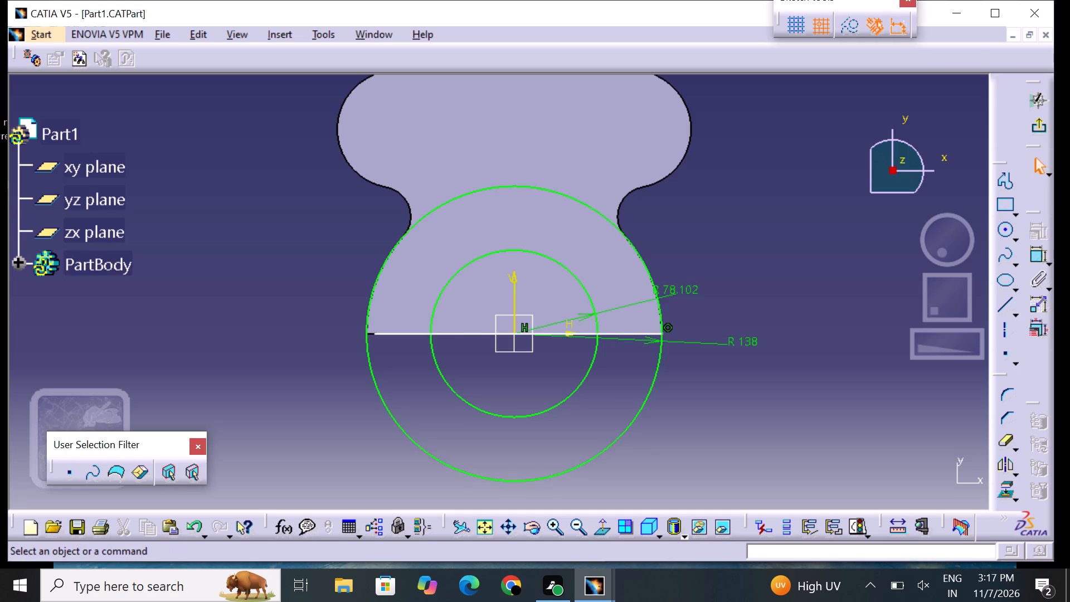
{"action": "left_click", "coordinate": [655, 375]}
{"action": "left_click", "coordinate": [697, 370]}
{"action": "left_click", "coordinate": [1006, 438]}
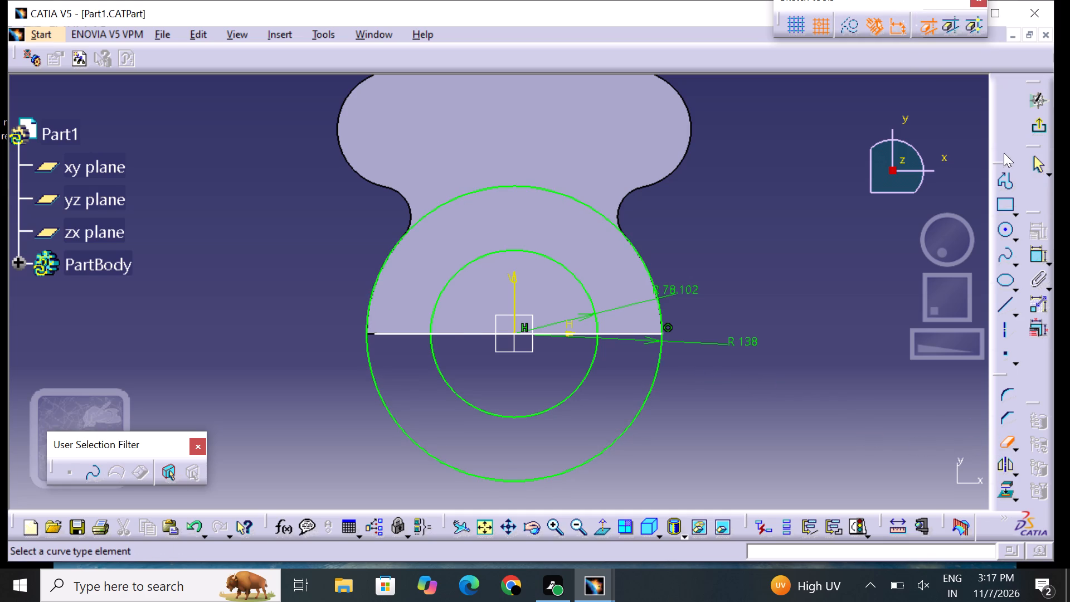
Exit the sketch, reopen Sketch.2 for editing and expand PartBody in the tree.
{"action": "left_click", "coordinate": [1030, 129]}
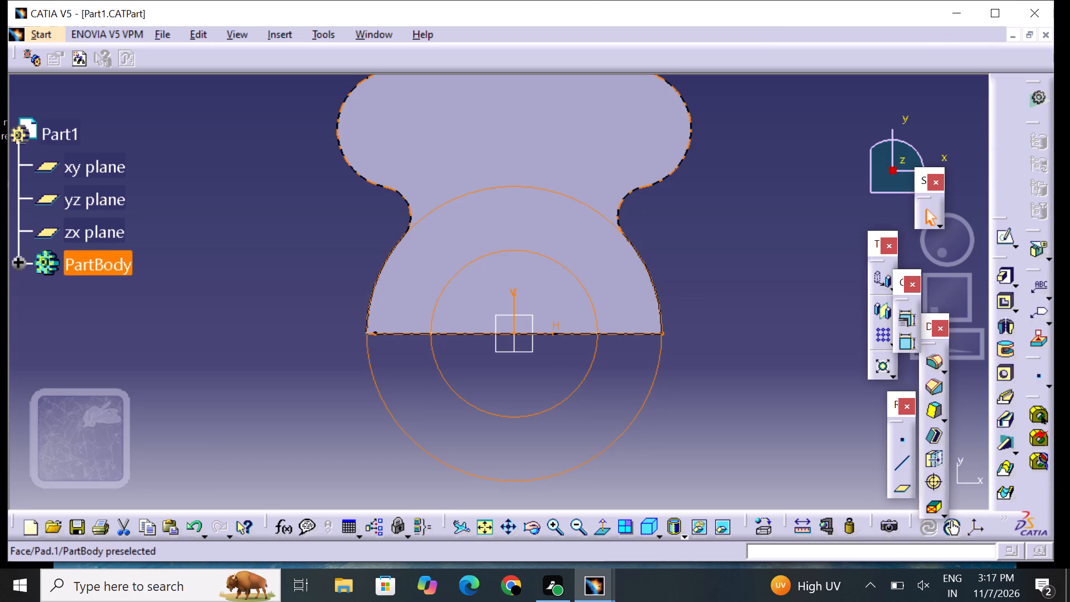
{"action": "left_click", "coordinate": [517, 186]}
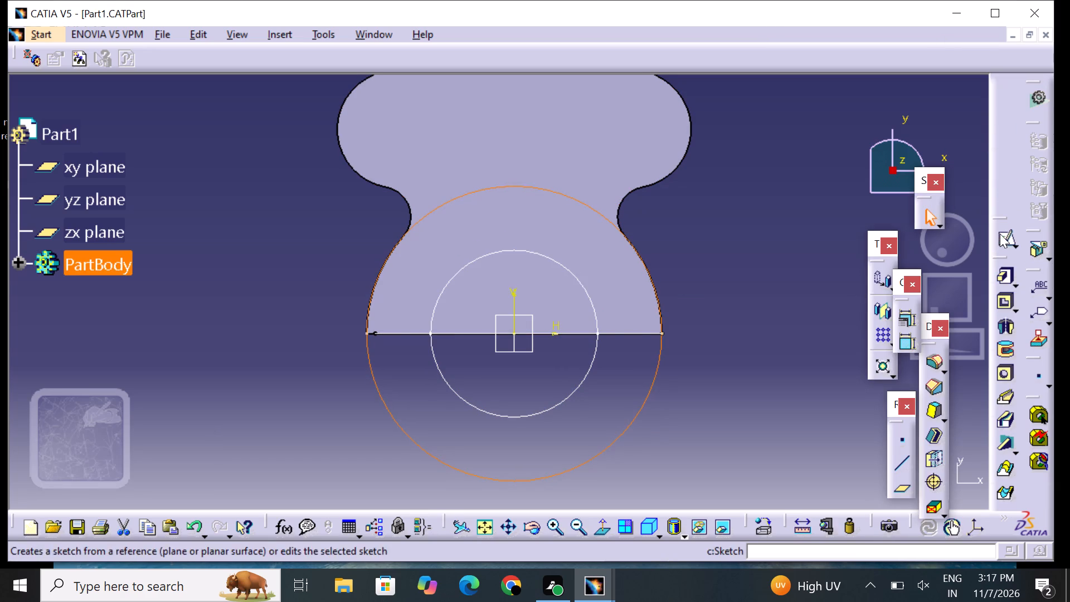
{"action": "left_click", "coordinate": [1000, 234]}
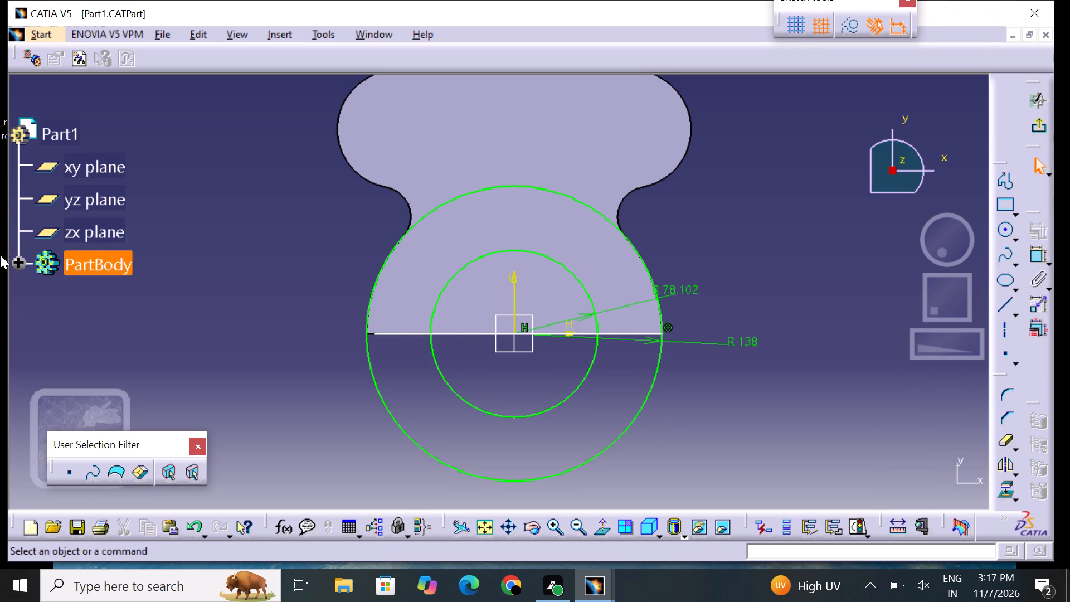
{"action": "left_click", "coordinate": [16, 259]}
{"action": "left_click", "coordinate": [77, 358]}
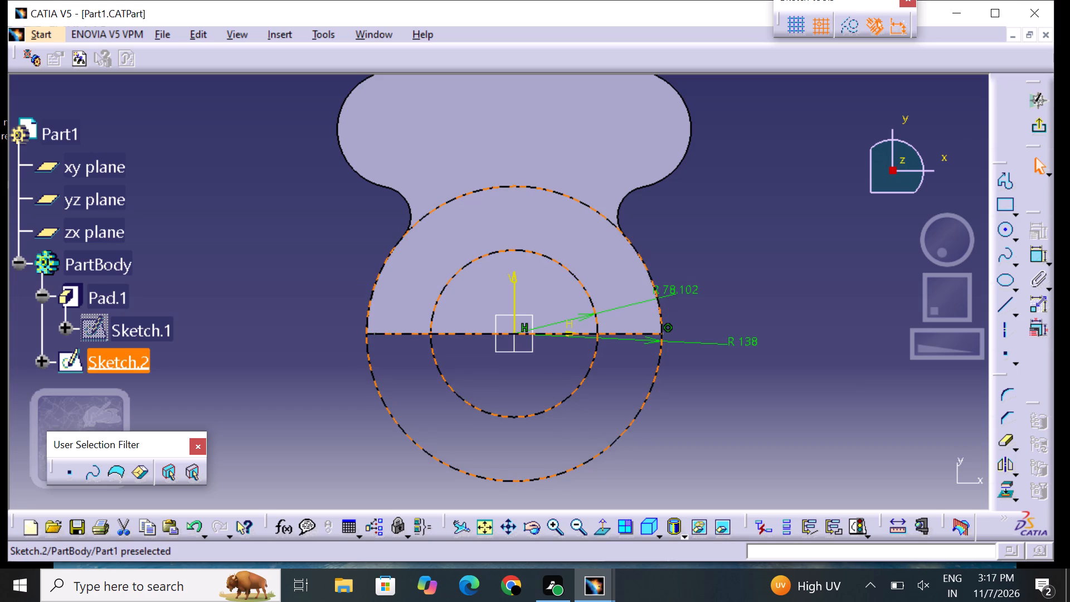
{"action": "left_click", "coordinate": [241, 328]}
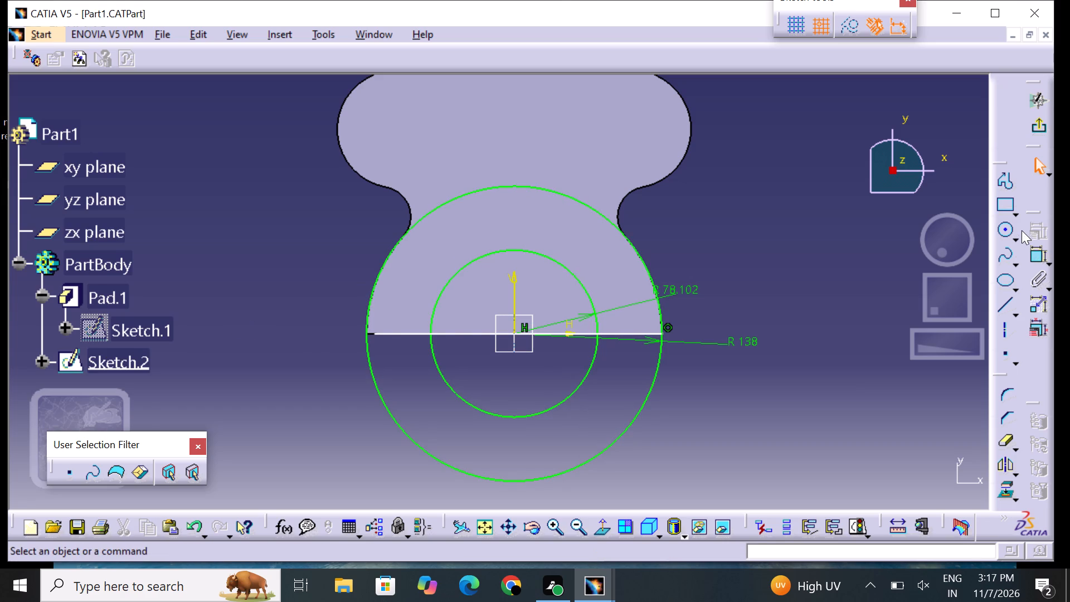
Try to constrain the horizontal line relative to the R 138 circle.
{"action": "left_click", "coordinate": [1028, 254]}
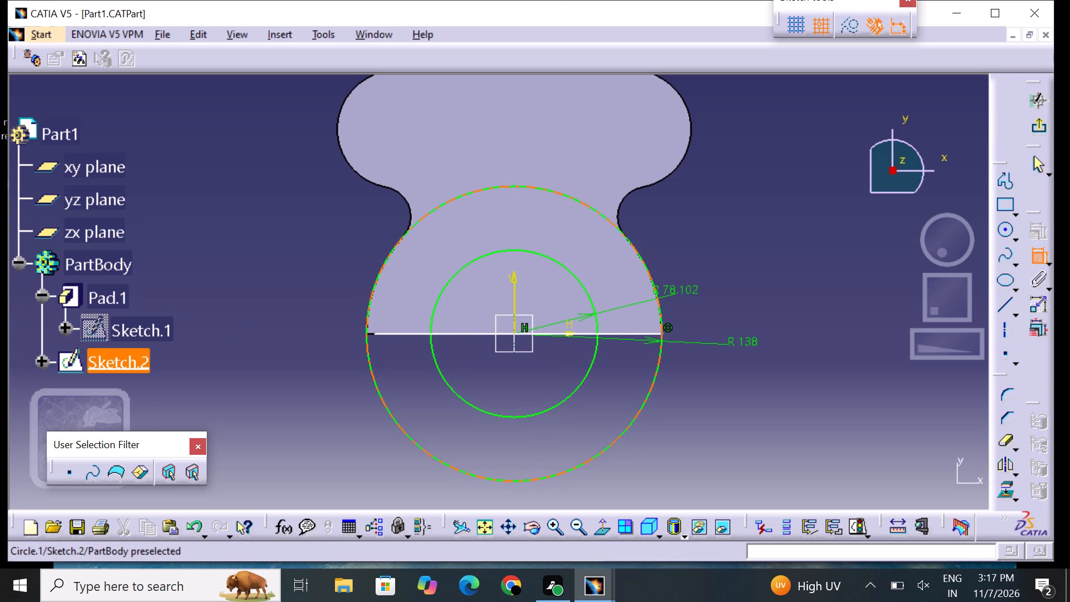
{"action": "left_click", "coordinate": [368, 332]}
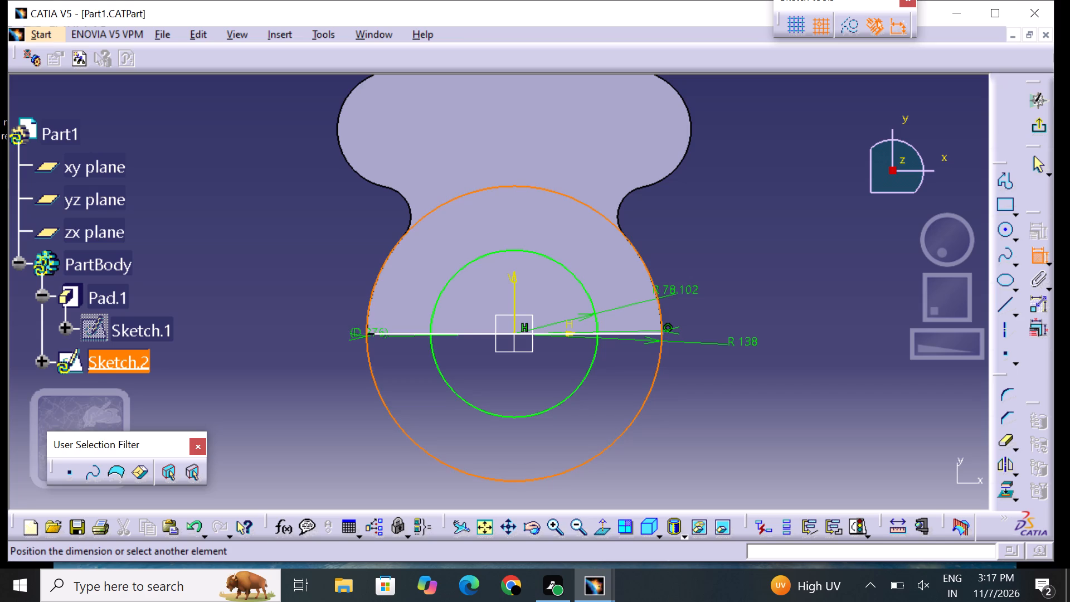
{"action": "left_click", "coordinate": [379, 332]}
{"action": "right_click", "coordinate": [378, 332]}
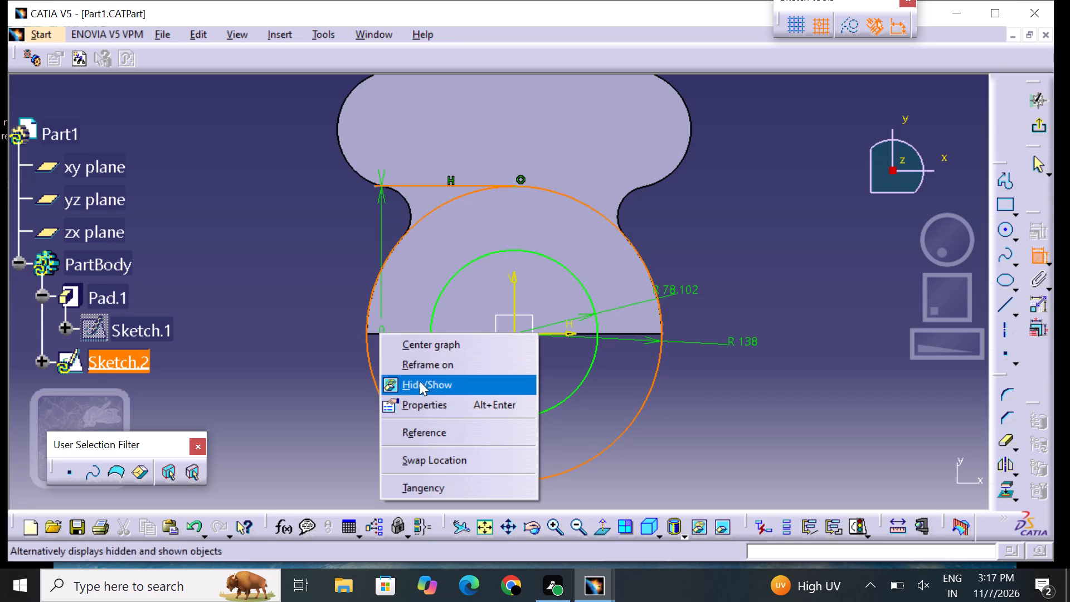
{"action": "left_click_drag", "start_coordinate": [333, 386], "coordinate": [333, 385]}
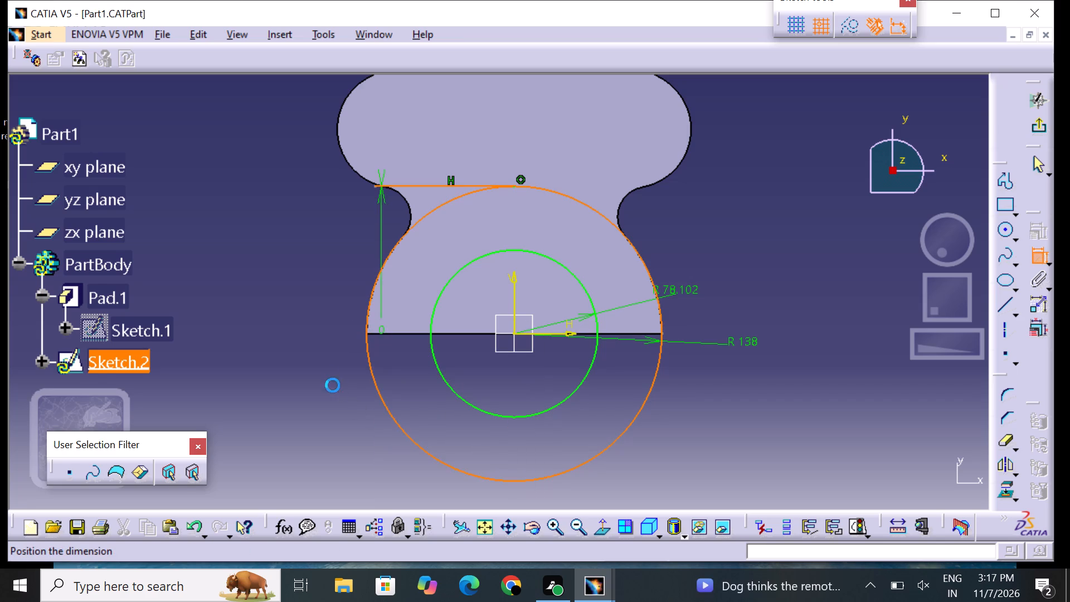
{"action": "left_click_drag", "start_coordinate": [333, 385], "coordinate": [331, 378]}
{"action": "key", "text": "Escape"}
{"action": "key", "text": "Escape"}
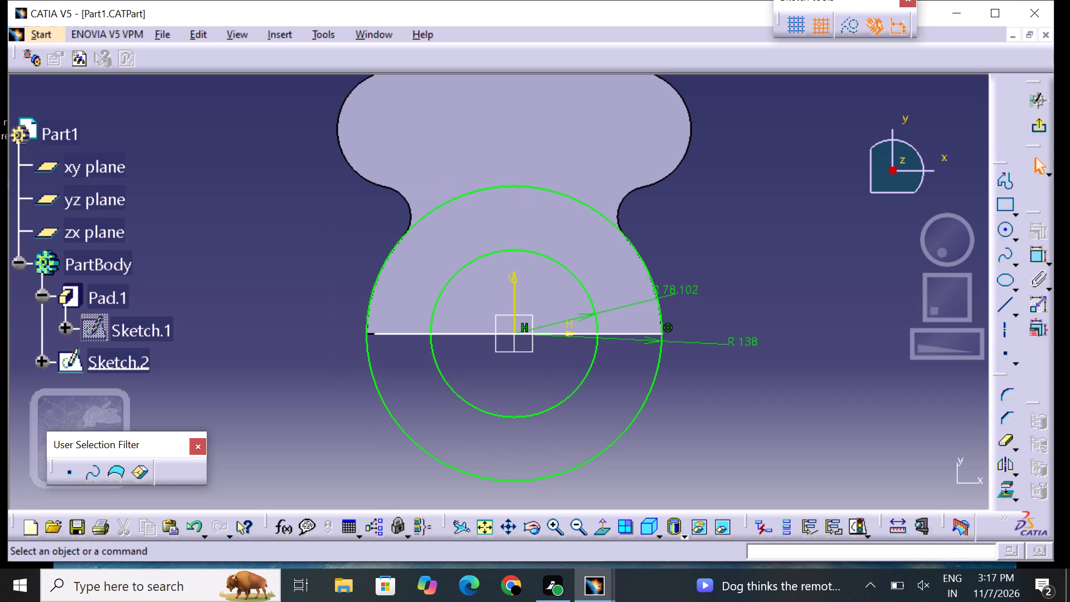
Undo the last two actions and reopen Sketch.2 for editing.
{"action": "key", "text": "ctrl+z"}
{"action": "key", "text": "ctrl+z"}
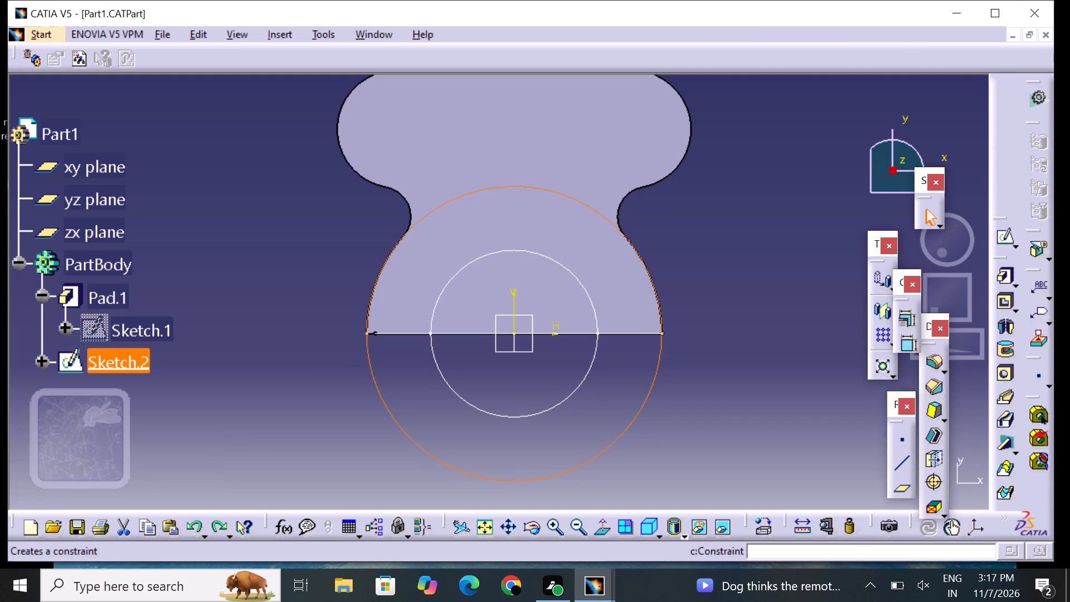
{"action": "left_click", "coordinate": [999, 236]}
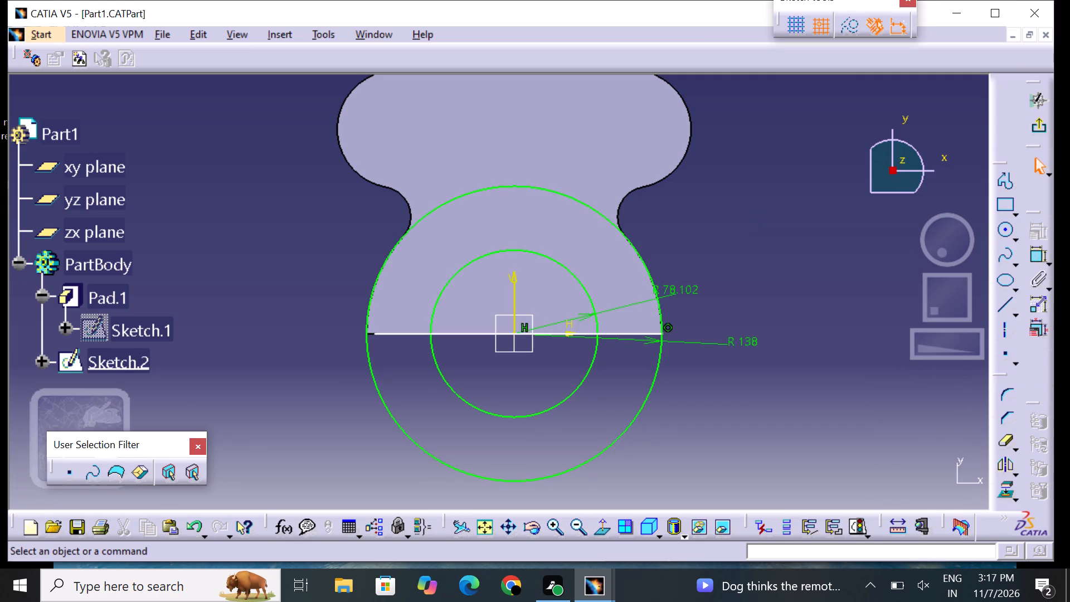
Delete the horizontal line crossing the two circles in Sketch.2.
{"action": "left_click", "coordinate": [635, 332]}
{"action": "right_click", "coordinate": [635, 332]}
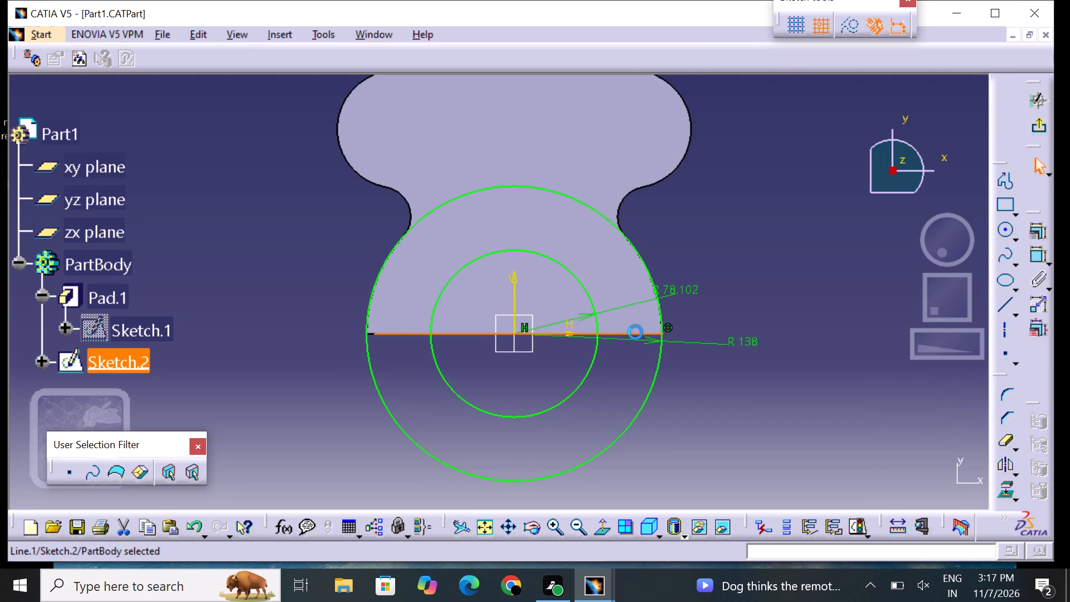
{"action": "left_click", "coordinate": [689, 287]}
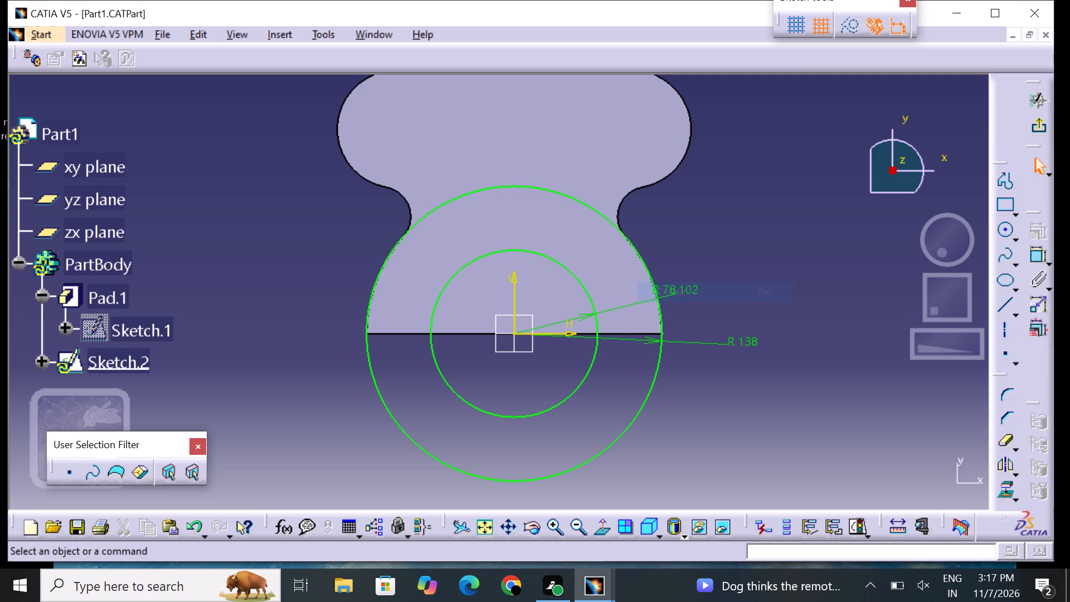
Draw a new horizontal line along the H axis spanning the full diameter of the R 138 circle.
{"action": "left_click", "coordinate": [1009, 305]}
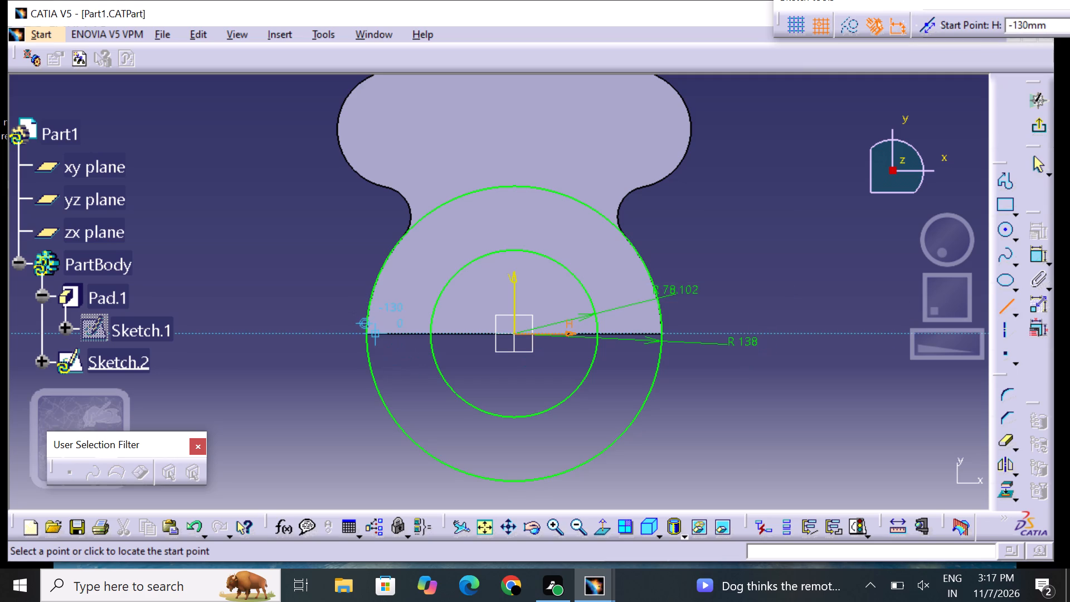
{"action": "left_click", "coordinate": [366, 331]}
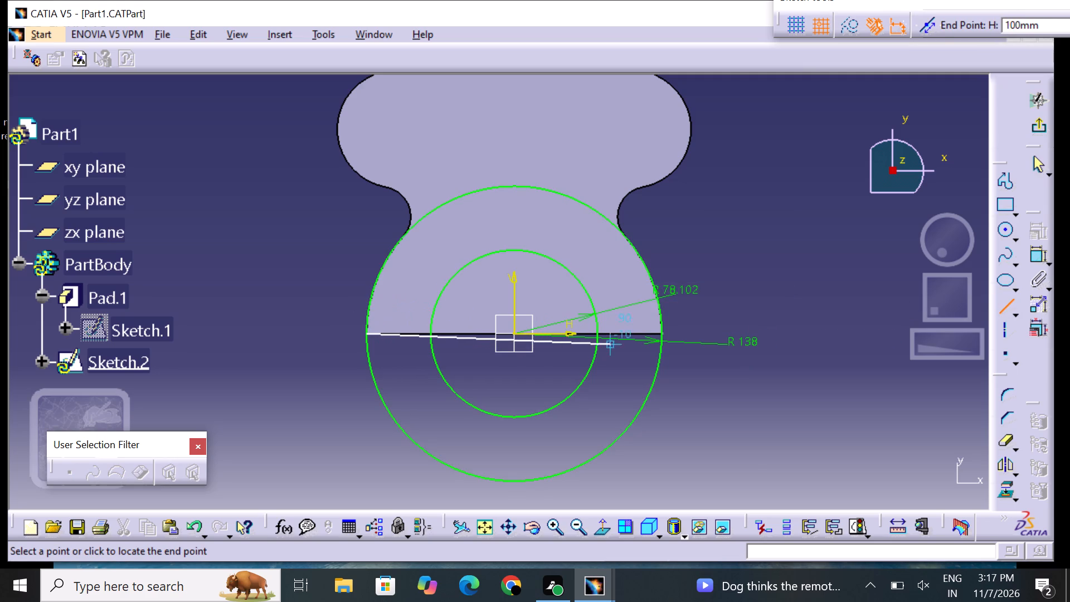
{"action": "left_click", "coordinate": [662, 330]}
{"action": "left_click", "coordinate": [782, 303]}
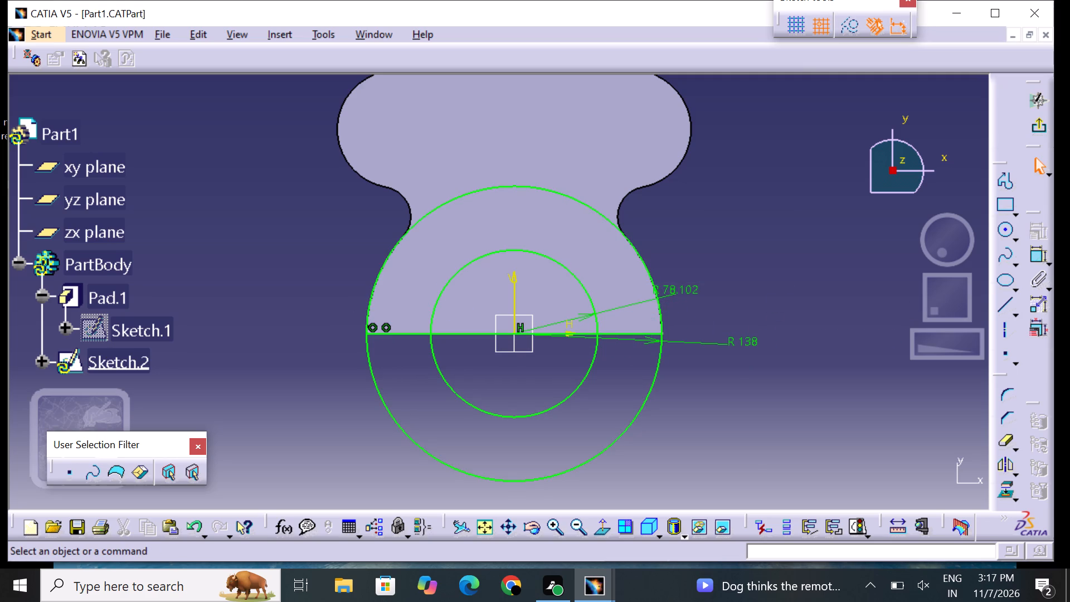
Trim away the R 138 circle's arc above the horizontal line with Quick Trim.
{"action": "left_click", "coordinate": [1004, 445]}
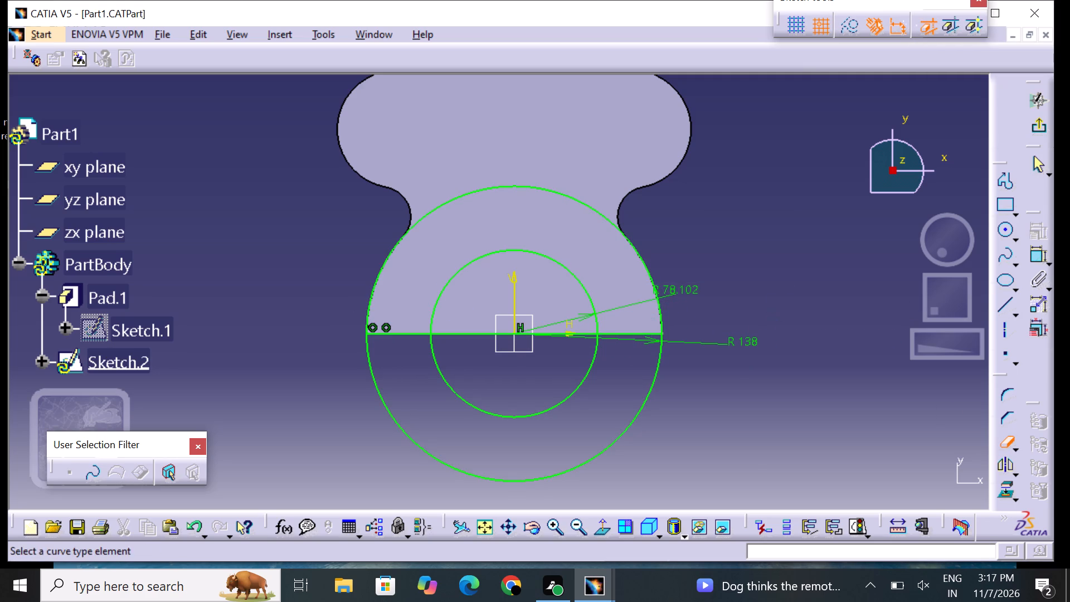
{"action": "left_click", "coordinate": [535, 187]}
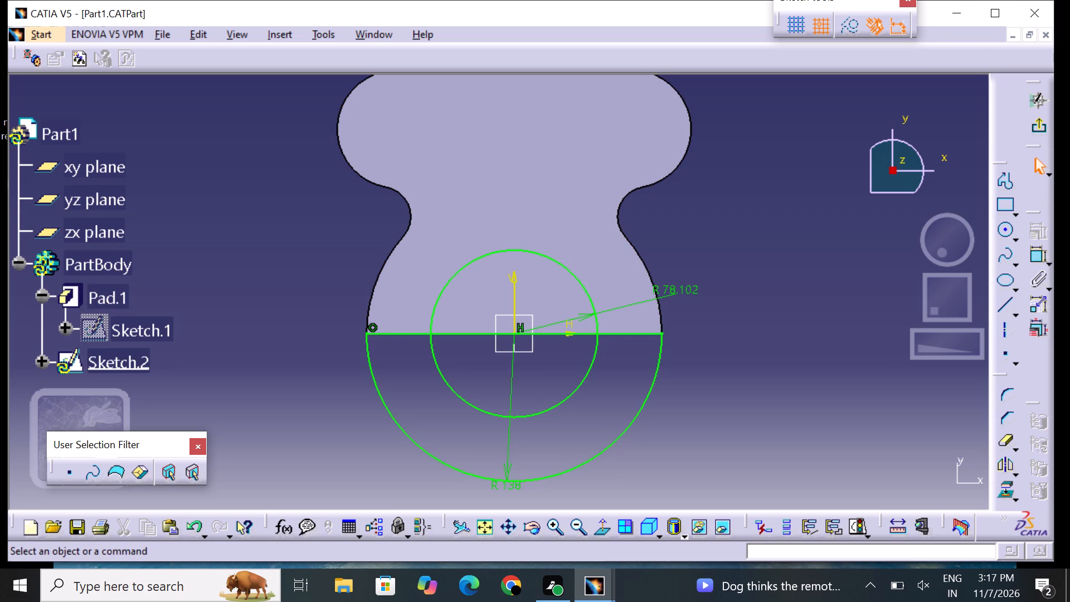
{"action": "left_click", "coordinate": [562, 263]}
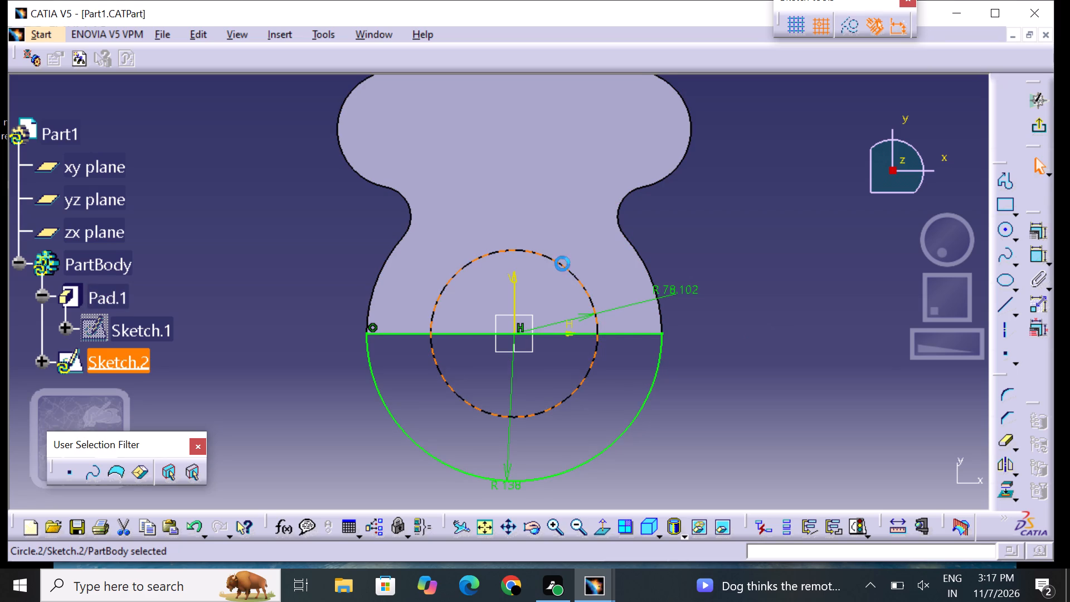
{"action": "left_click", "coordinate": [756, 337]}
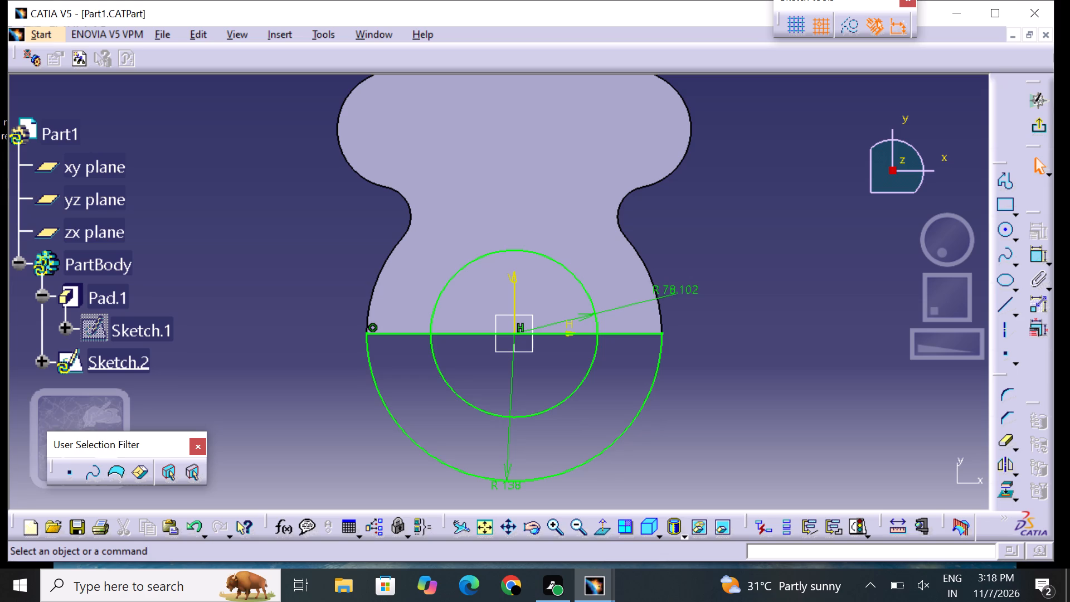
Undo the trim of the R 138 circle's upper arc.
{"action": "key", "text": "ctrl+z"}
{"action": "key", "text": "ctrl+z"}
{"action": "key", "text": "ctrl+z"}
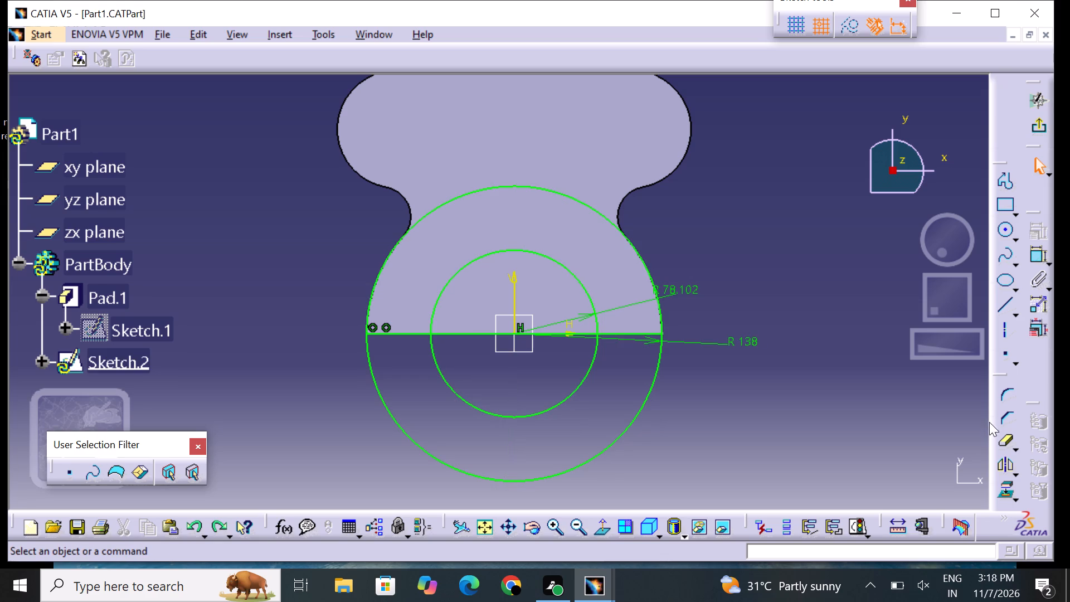
Trim away the R 138 circle's arc below the horizontal line with Quick Trim.
{"action": "left_click", "coordinate": [1003, 443]}
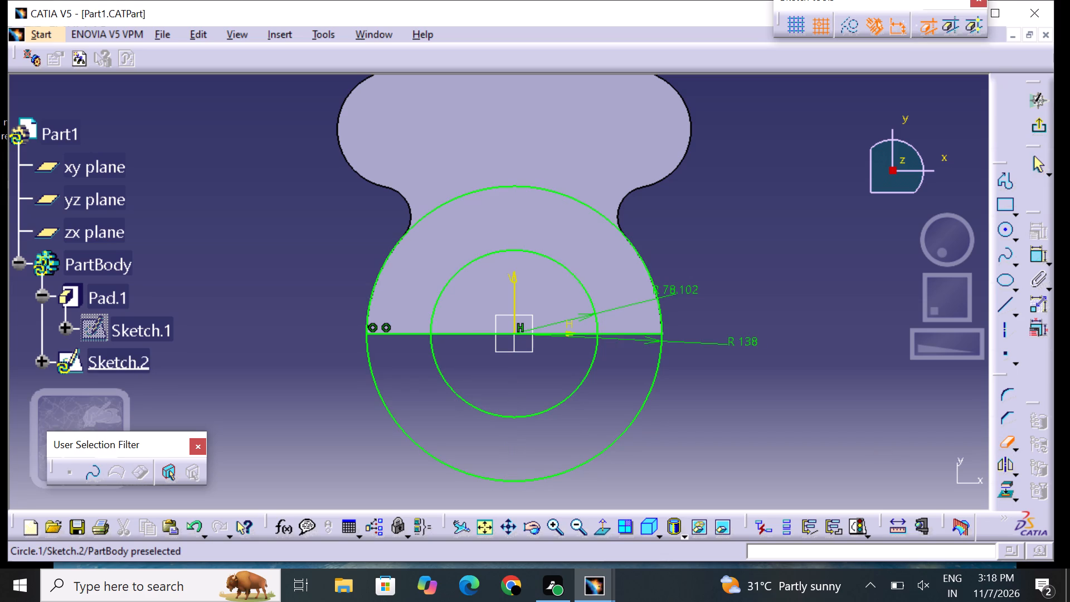
{"action": "left_click", "coordinate": [630, 424]}
{"action": "left_click", "coordinate": [553, 259]}
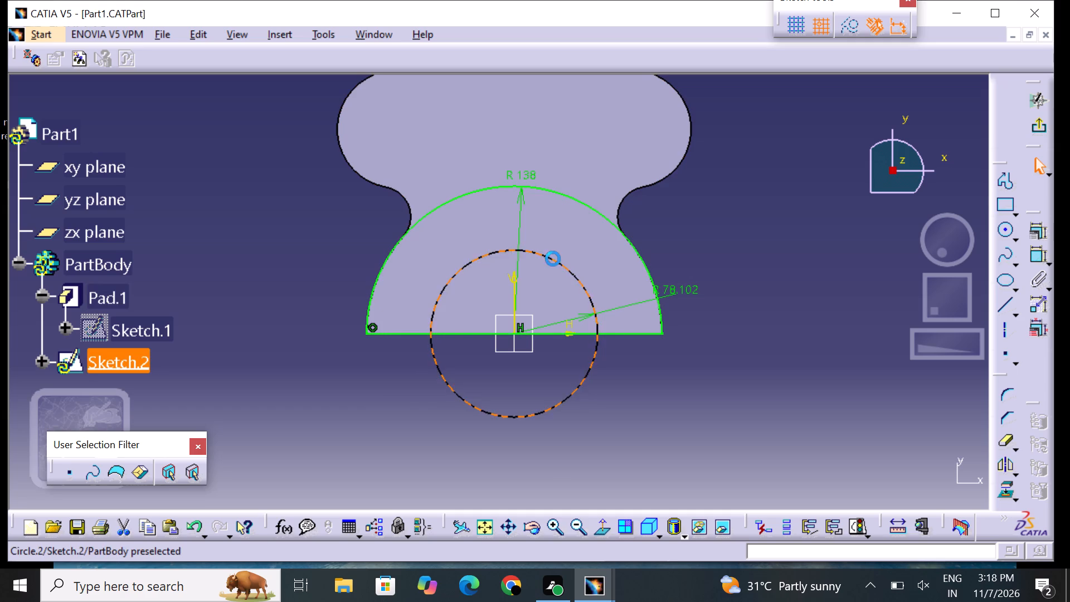
{"action": "left_click", "coordinate": [561, 334]}
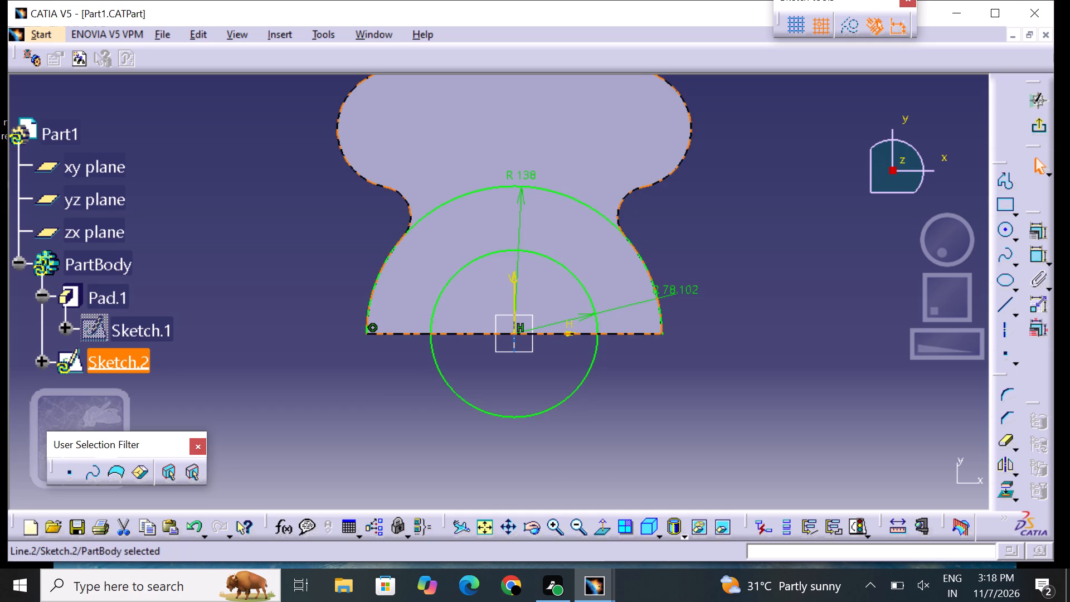
{"action": "left_click", "coordinate": [478, 333]}
{"action": "left_click", "coordinate": [691, 409]}
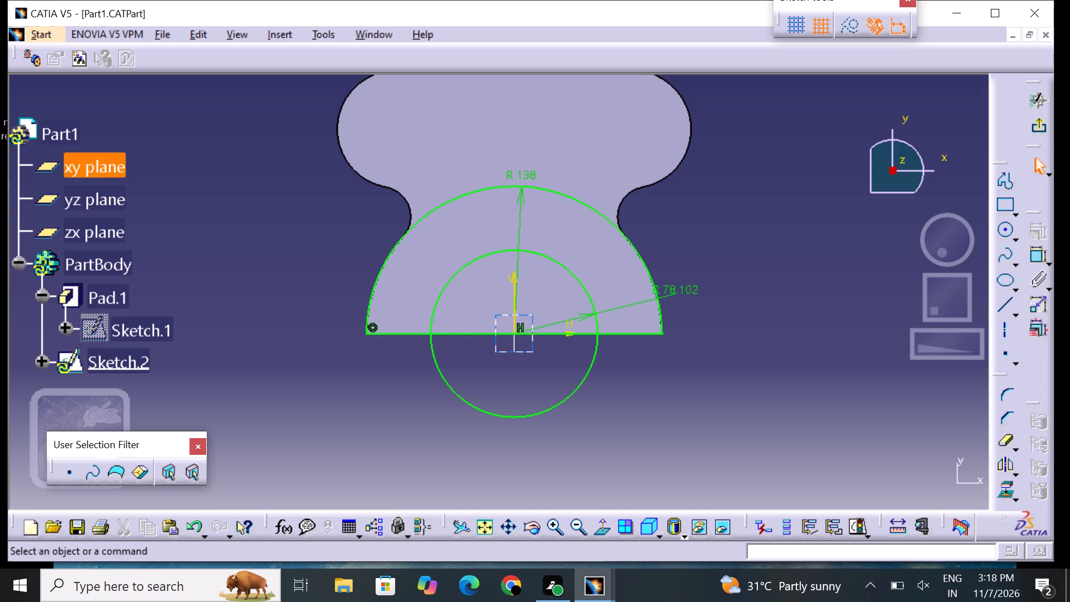
Quick Trim the R 78.102 circle's upper arc and the line segment inside that circle, and exit the sketch.
{"action": "left_click", "coordinate": [1003, 444]}
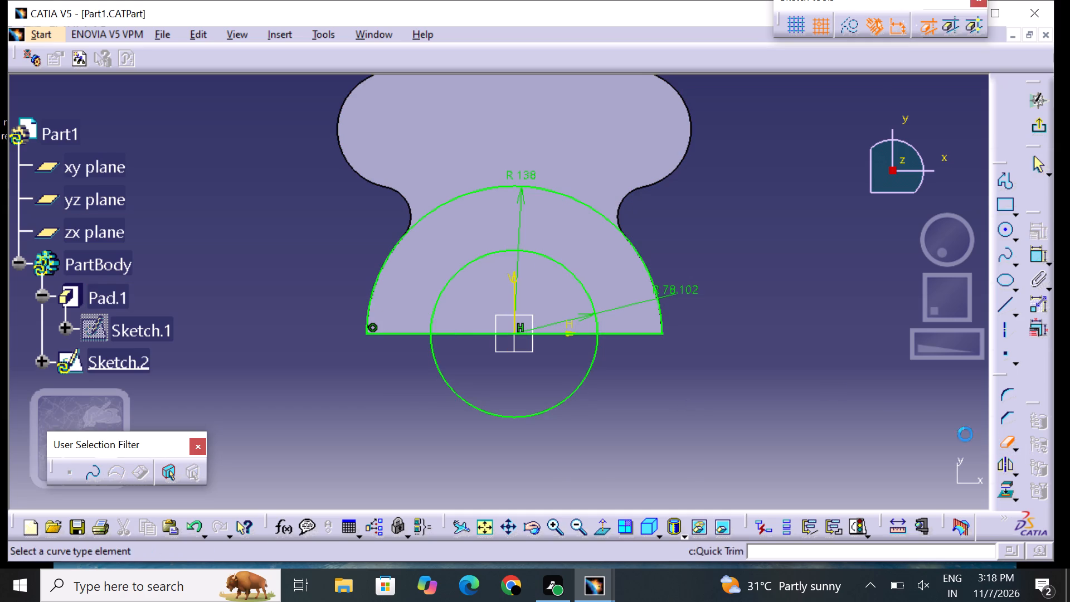
{"action": "left_click", "coordinate": [501, 253]}
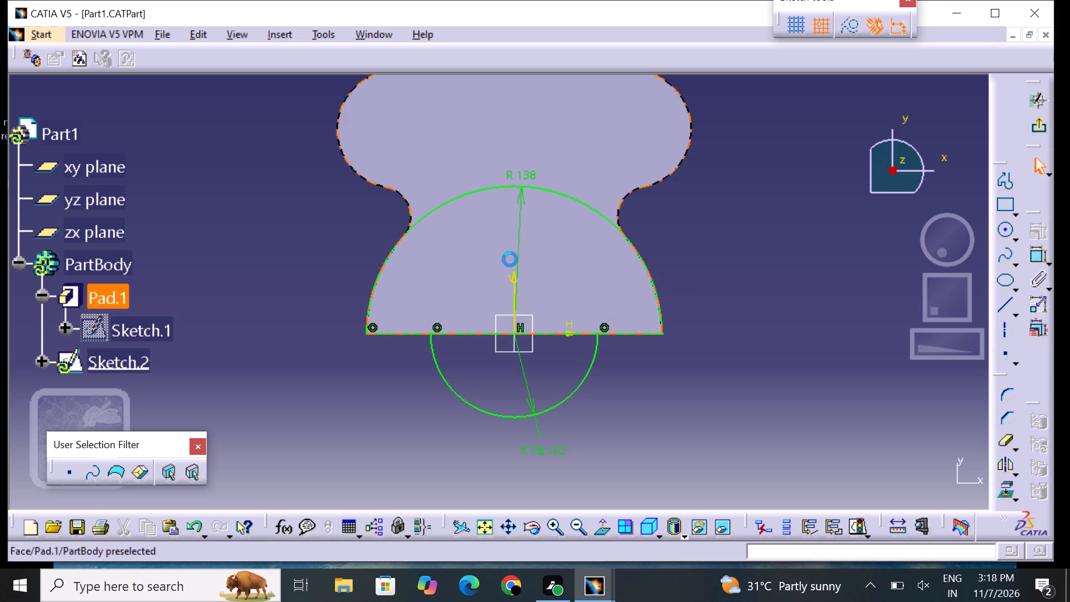
{"action": "left_click_drag", "start_coordinate": [729, 397], "coordinate": [749, 401]}
{"action": "left_click", "coordinate": [1000, 435]}
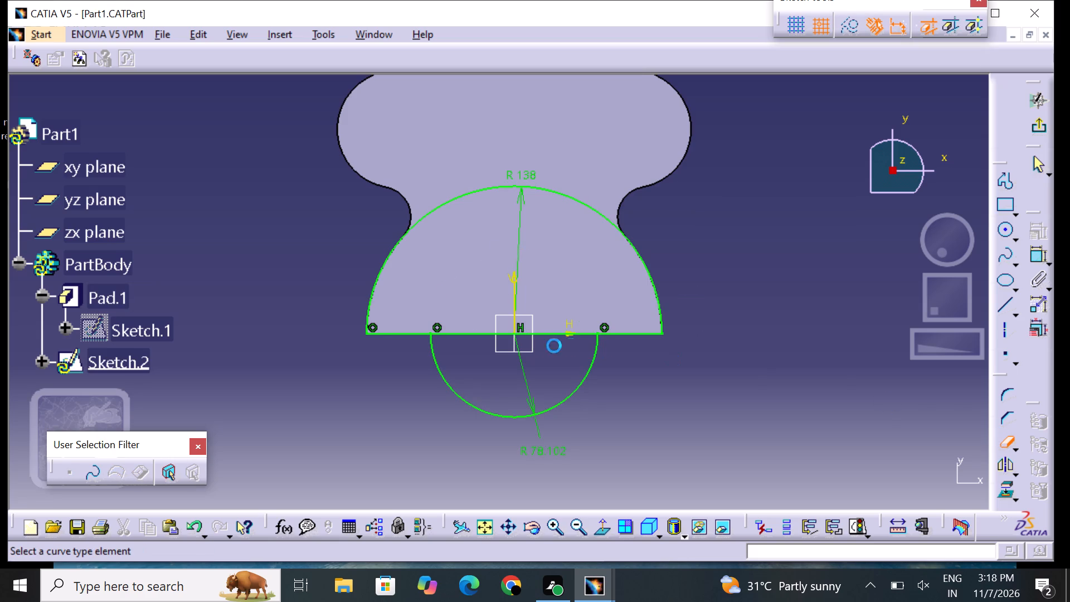
{"action": "left_click", "coordinate": [555, 336]}
{"action": "left_click", "coordinate": [727, 406]}
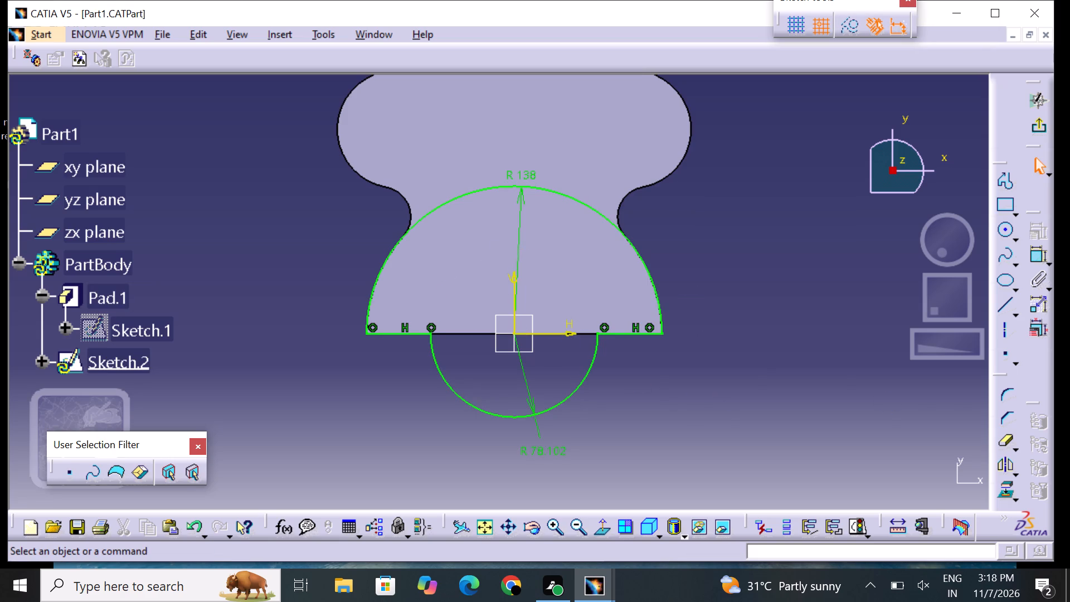
{"action": "left_click", "coordinate": [1037, 122]}
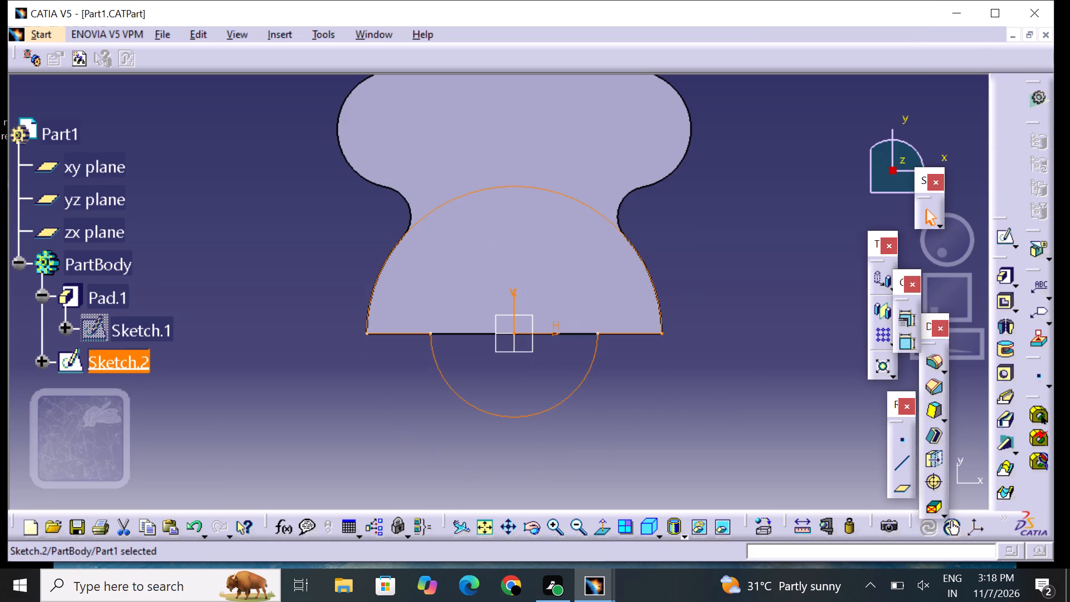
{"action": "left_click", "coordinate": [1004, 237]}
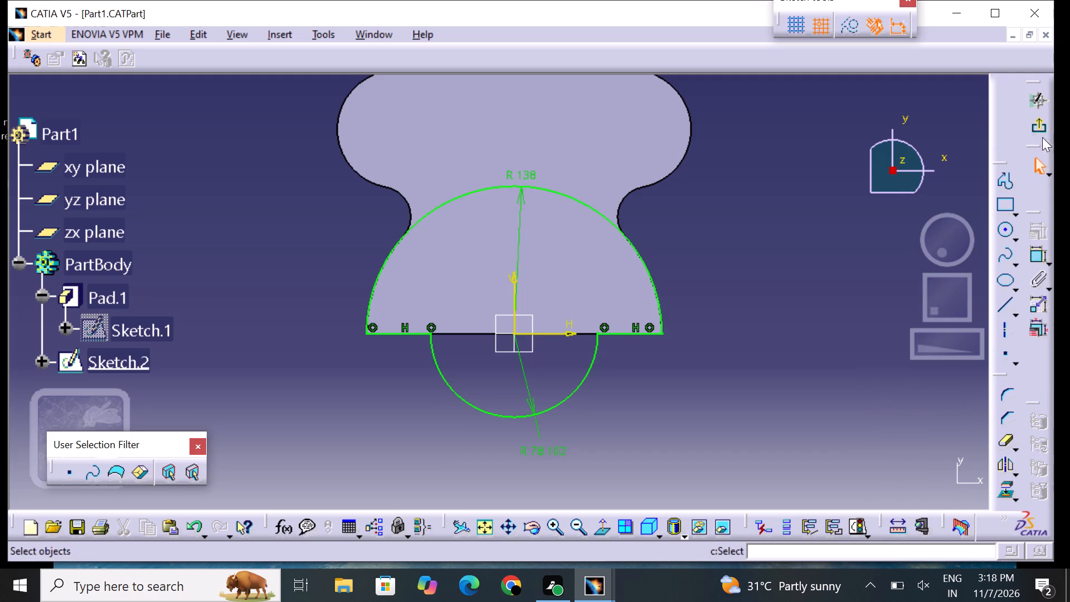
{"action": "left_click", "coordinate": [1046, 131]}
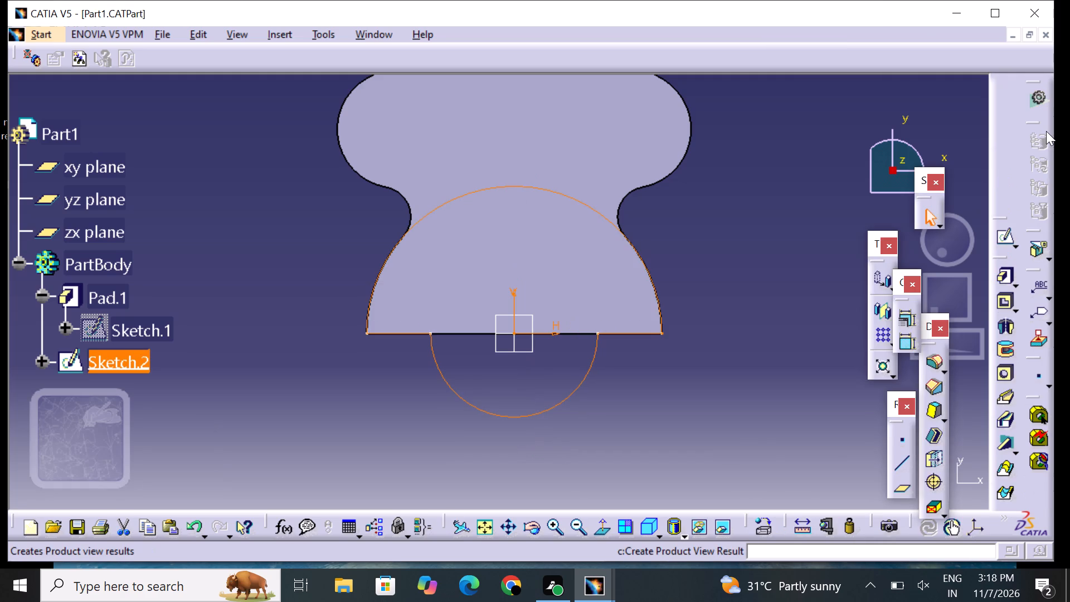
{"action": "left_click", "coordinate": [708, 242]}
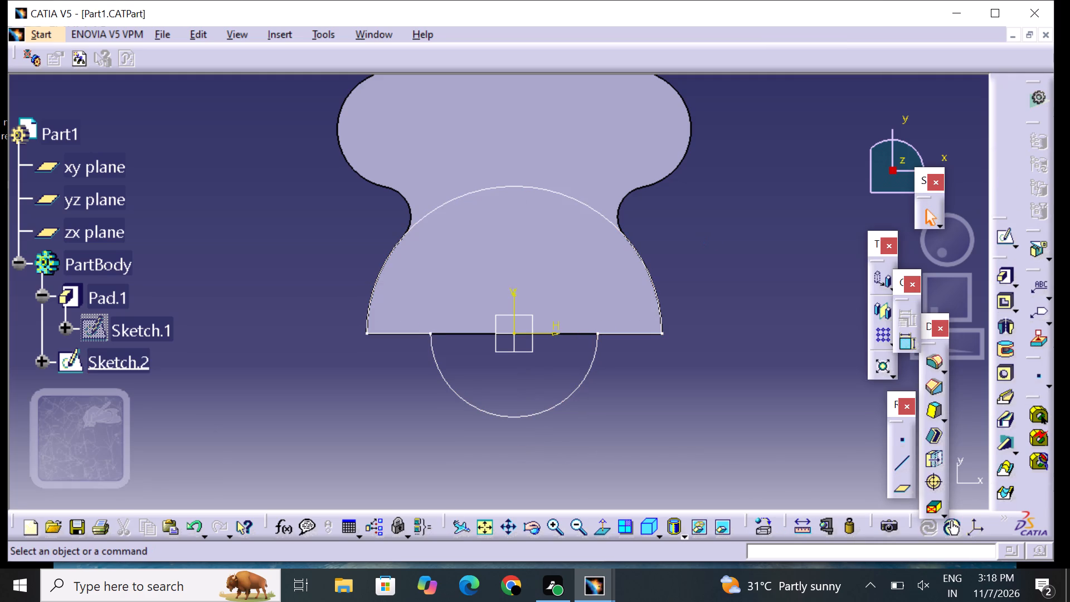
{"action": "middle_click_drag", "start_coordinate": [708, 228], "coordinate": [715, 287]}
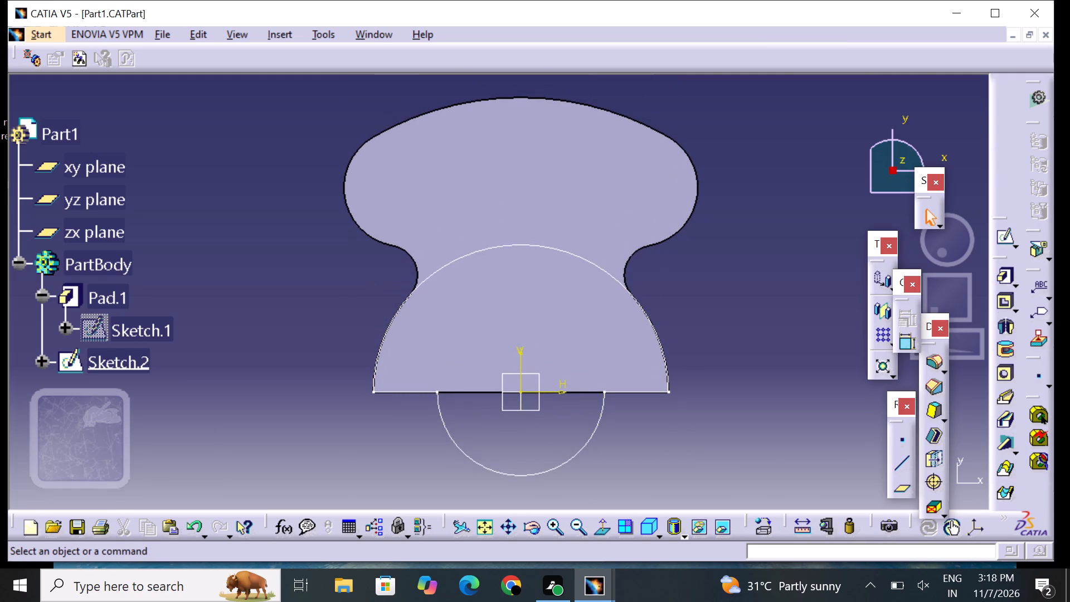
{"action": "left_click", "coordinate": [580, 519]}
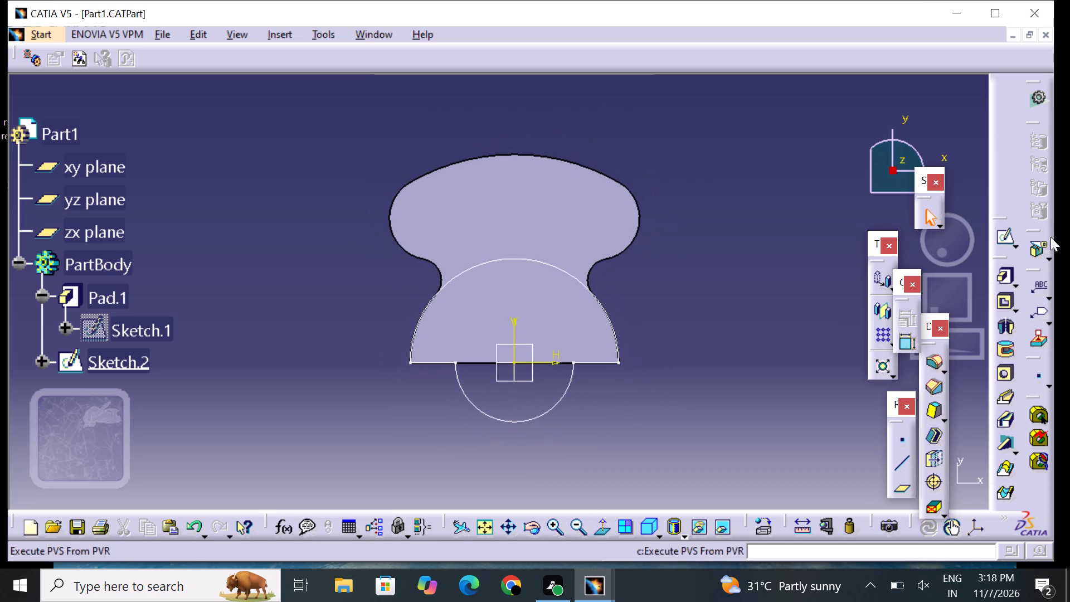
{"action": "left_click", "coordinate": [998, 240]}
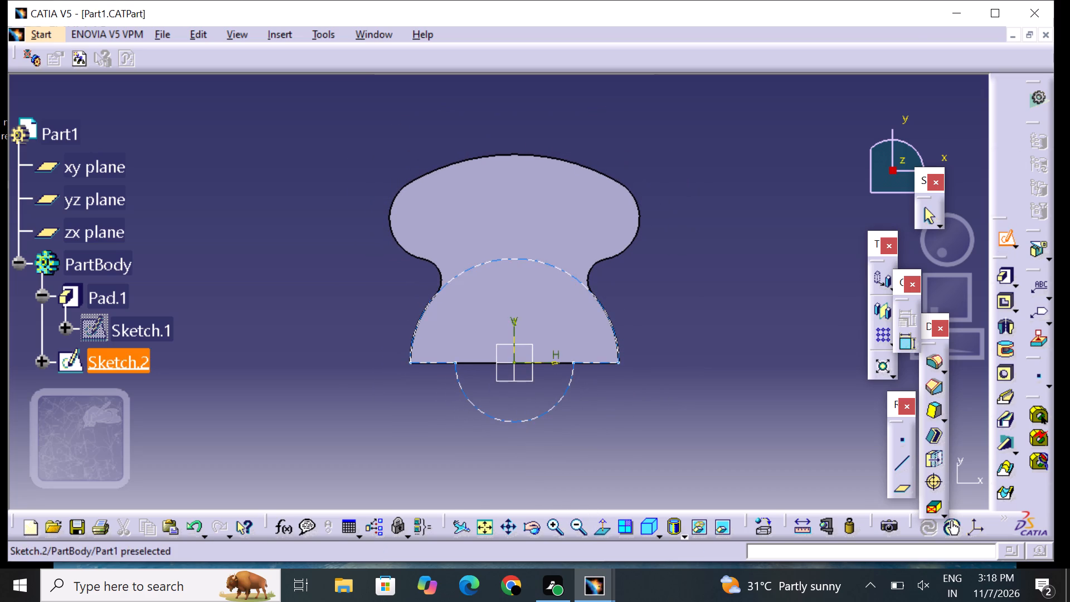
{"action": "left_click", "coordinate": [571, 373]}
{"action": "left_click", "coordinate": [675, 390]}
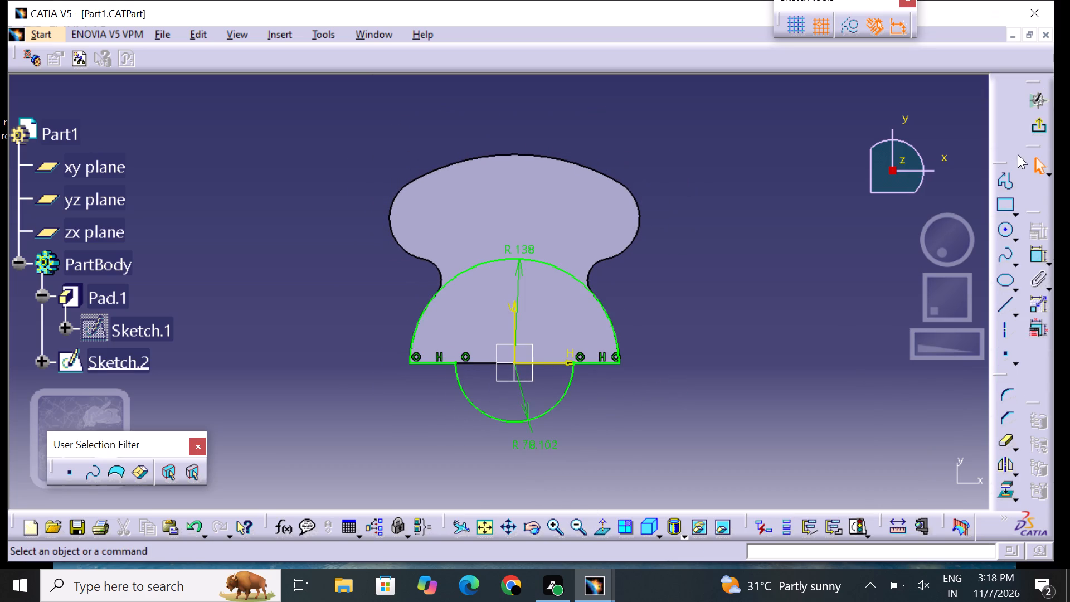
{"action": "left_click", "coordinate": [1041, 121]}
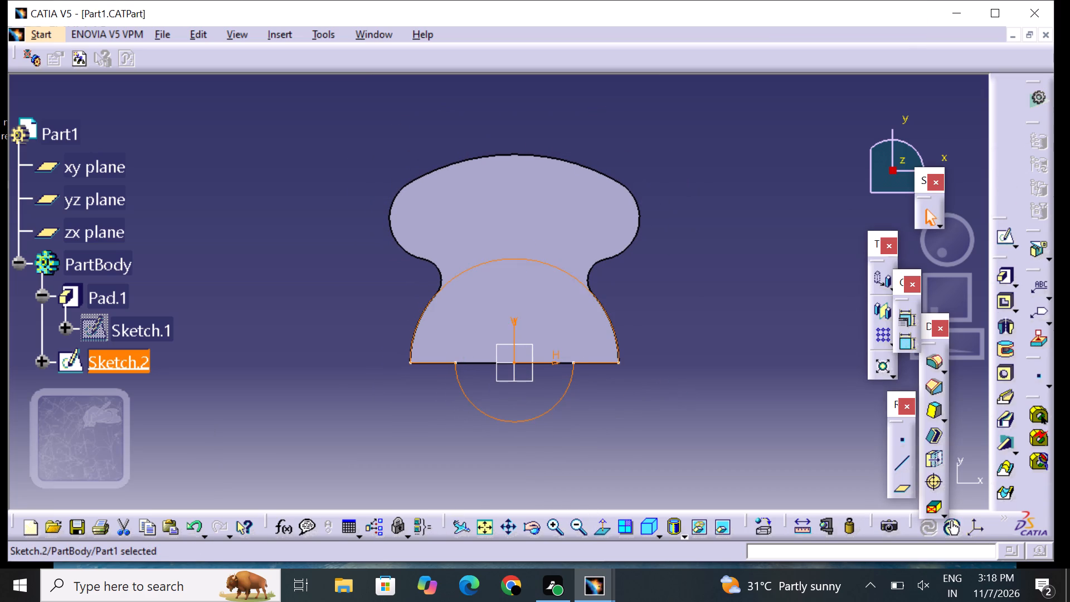
Pad Sketch.2 with a length of 15 mm and mirrored extent.
{"action": "left_click", "coordinate": [1004, 274]}
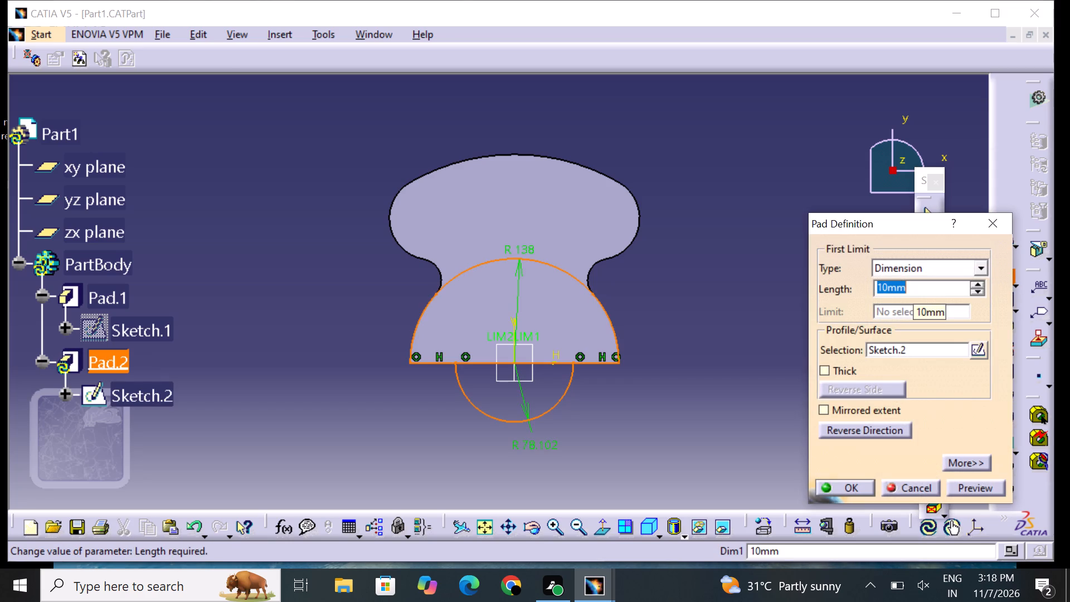
{"action": "key", "text": "BackSpace"}
{"action": "type", "text": "15"}
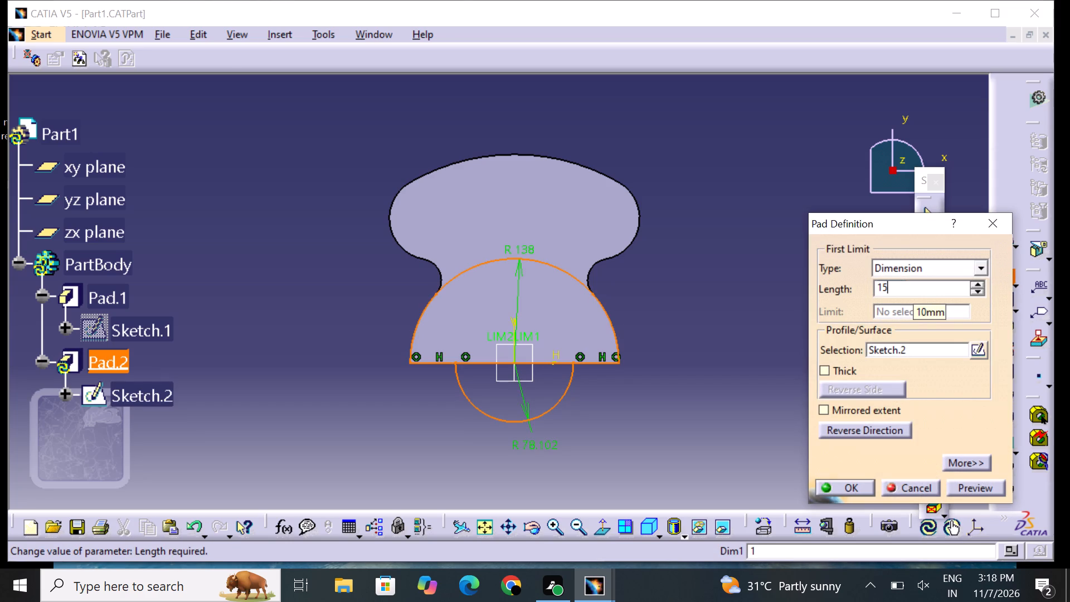
{"action": "left_click", "coordinate": [857, 405]}
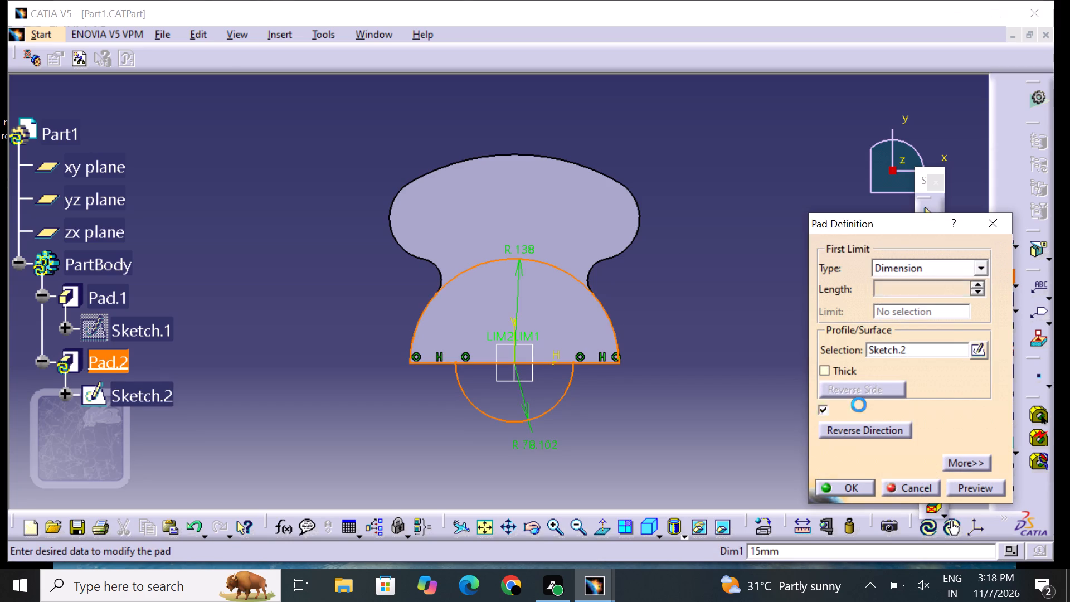
{"action": "left_click", "coordinate": [972, 489]}
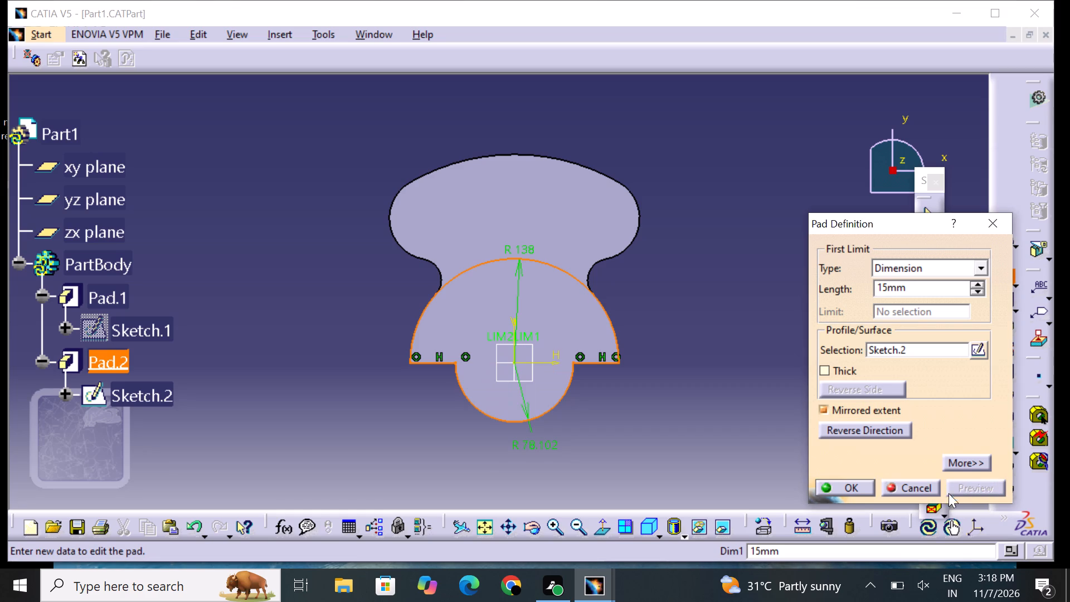
{"action": "left_click", "coordinate": [851, 486]}
{"action": "left_click", "coordinate": [704, 420]}
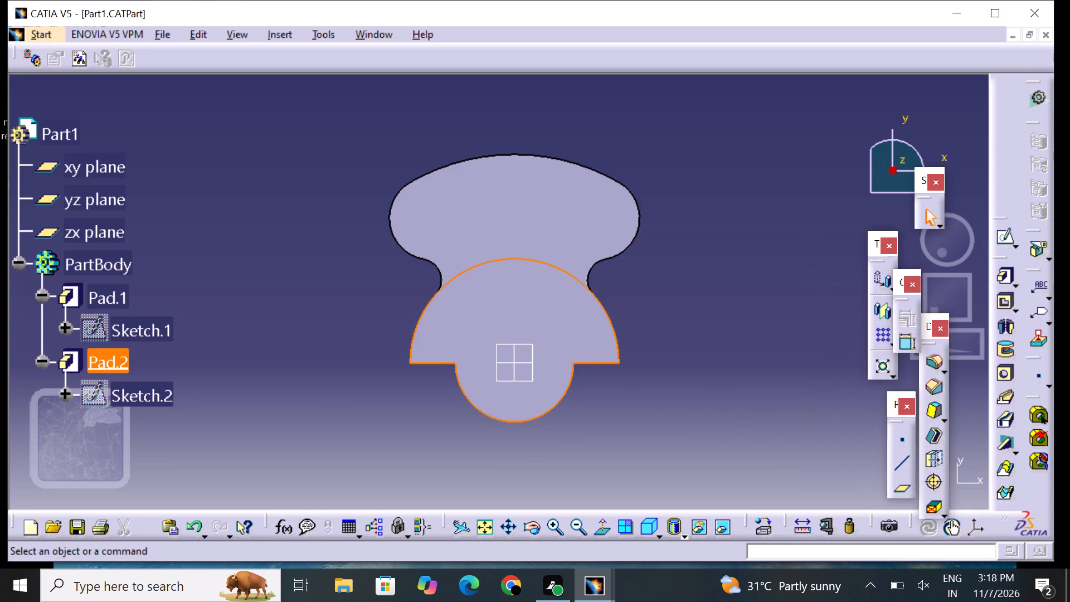
Examine the two joined pads in 3D from several angles.
{"action": "middle_click_drag", "start_coordinate": [586, 442], "coordinate": [362, 265]}
{"action": "right_click_drag", "start_coordinate": [586, 442], "coordinate": [362, 265]}
{"action": "scroll", "coordinate": [646, 216], "scroll_direction": "up", "scroll_amount": 1}
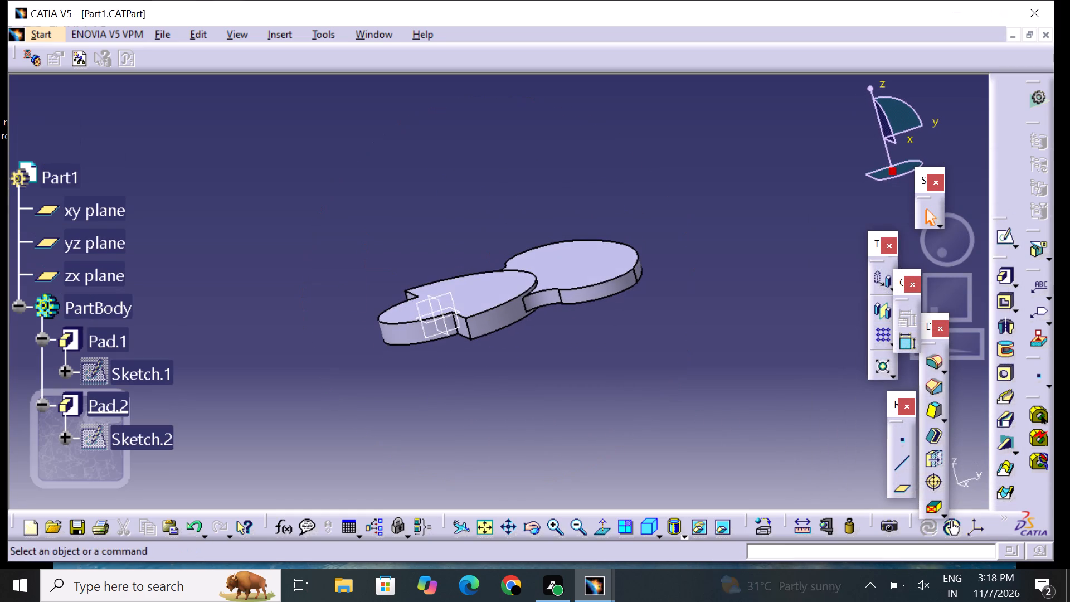
{"action": "middle_click_drag", "start_coordinate": [646, 215], "coordinate": [660, 355]}
{"action": "right_click_drag", "start_coordinate": [646, 215], "coordinate": [659, 349]}
{"action": "middle_click_drag", "start_coordinate": [541, 171], "coordinate": [371, 270]}
{"action": "right_click_drag", "start_coordinate": [541, 171], "coordinate": [371, 270]}
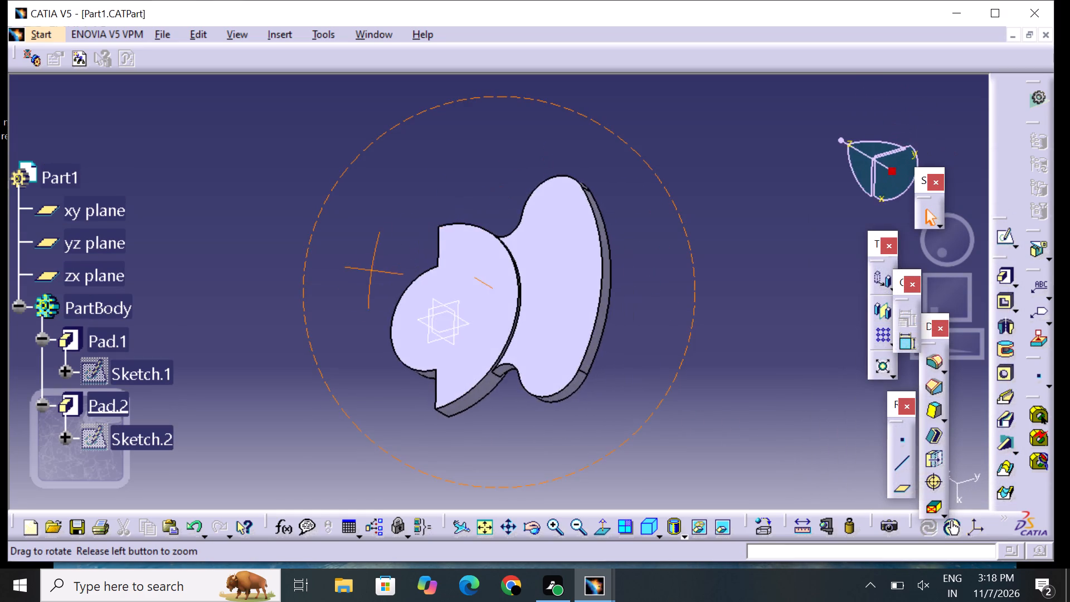
Start a new sketch on the flat face of Pad.2.
{"action": "right_click_drag", "start_coordinate": [371, 270], "coordinate": [421, 302]}
{"action": "middle_click_drag", "start_coordinate": [371, 270], "coordinate": [421, 302]}
{"action": "left_click", "coordinate": [505, 277]}
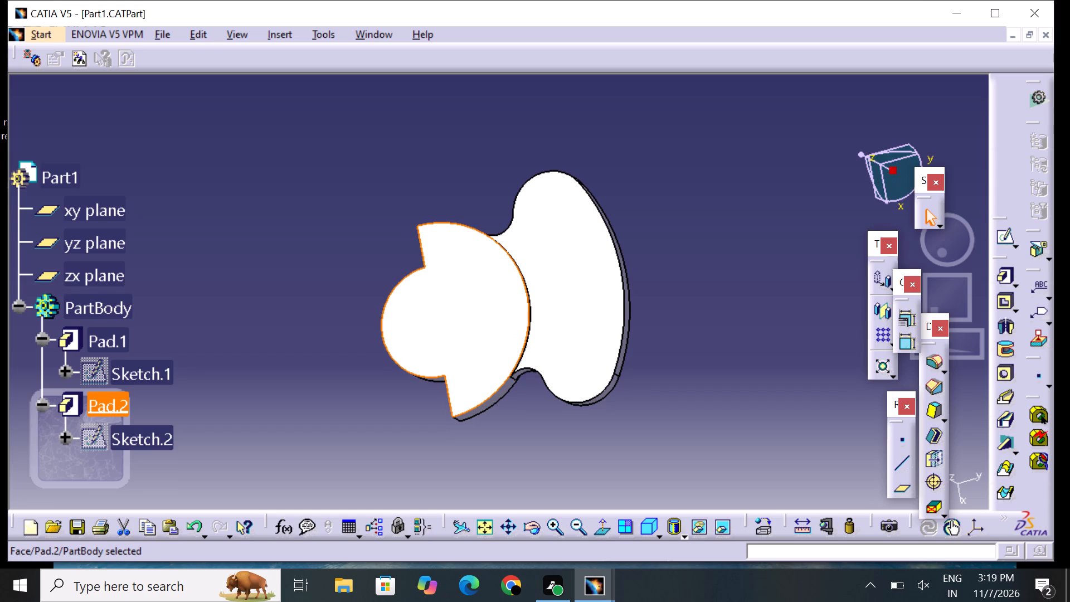
{"action": "left_click", "coordinate": [1005, 235]}
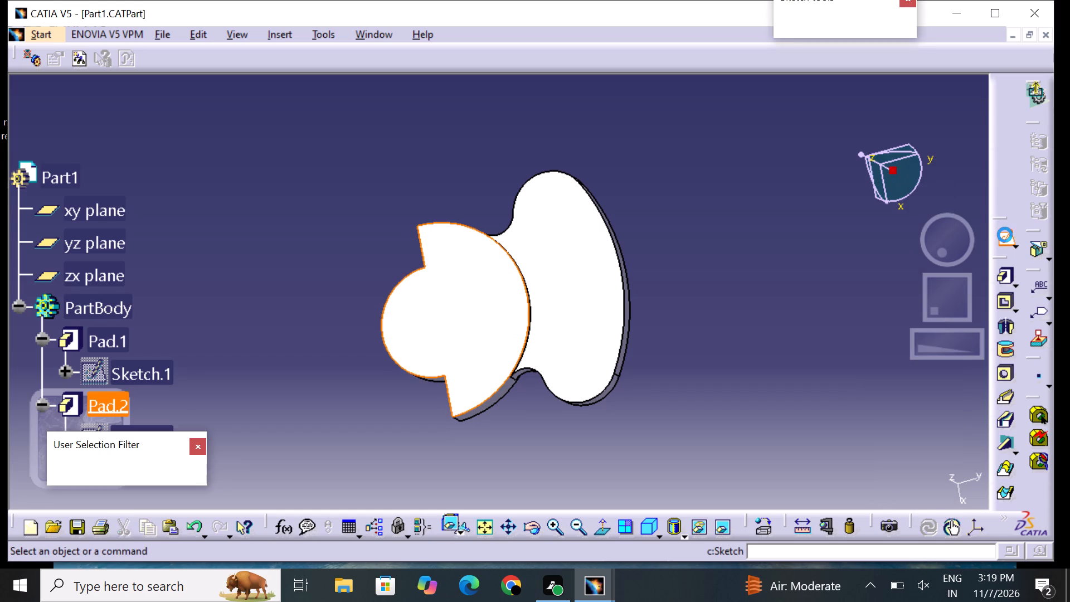
{"action": "middle_click_drag", "start_coordinate": [737, 305], "coordinate": [751, 285]}
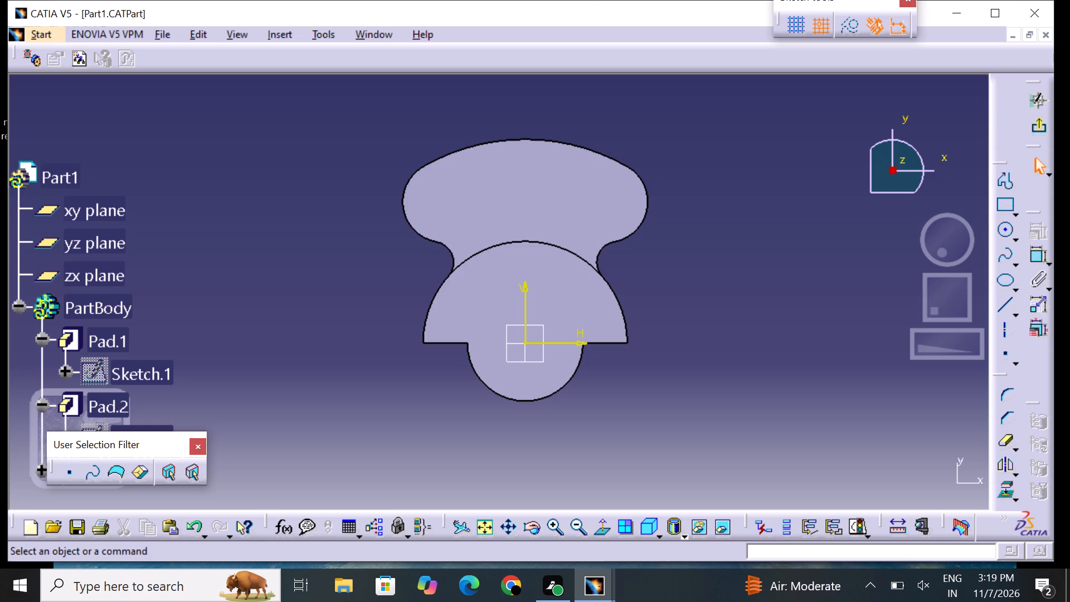
{"action": "left_click", "coordinate": [108, 222]}
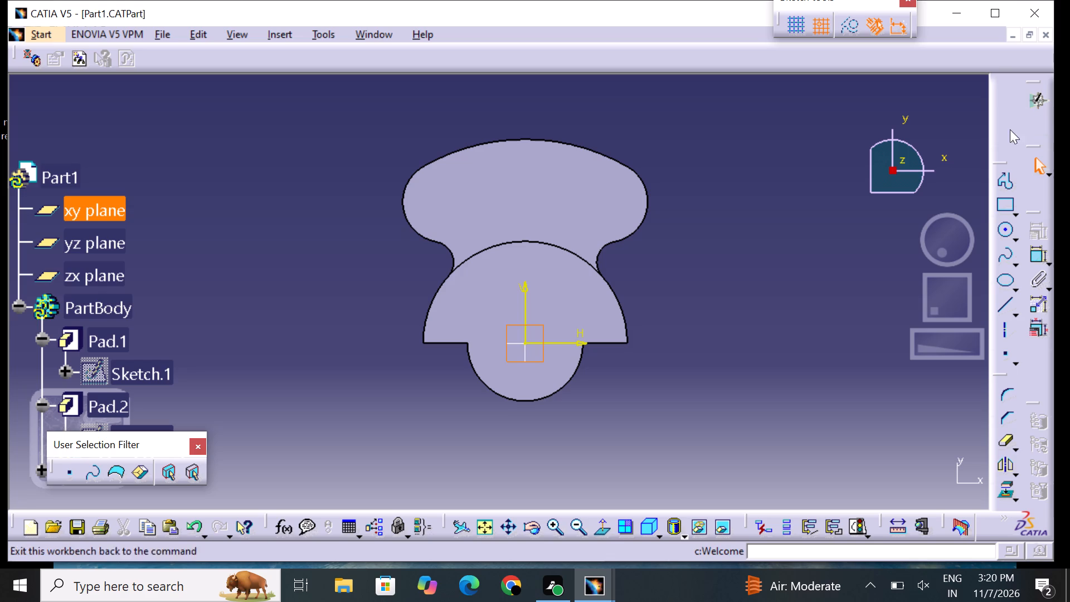
{"action": "left_click", "coordinate": [919, 168]}
{"action": "left_click_drag", "start_coordinate": [824, 211], "coordinate": [818, 220]}
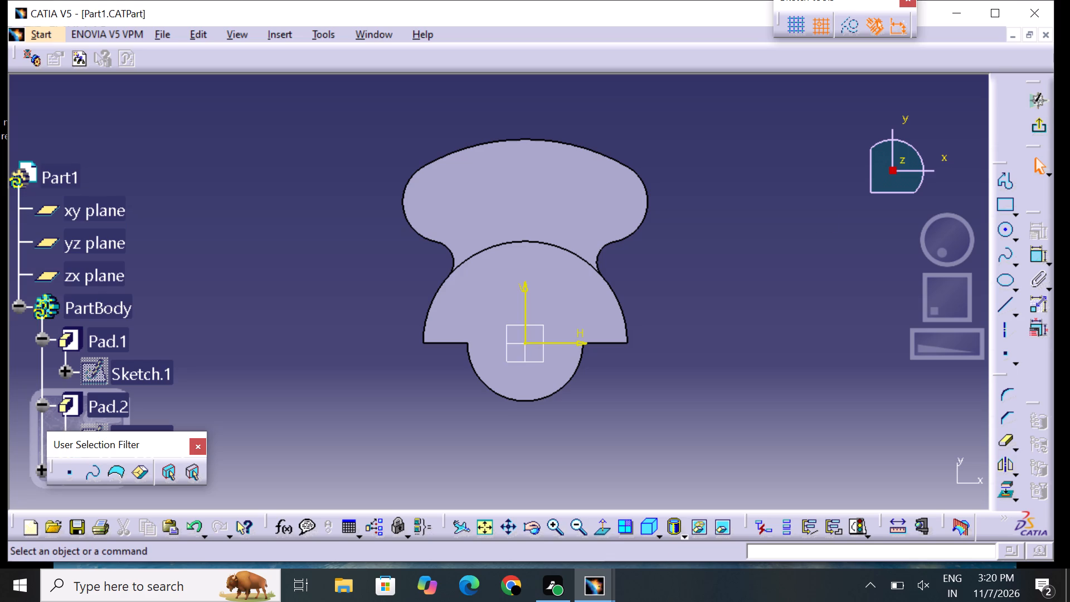
Sketch a circle about 429 mm in diameter, centred on the sketch origin.
{"action": "left_click", "coordinate": [1001, 231]}
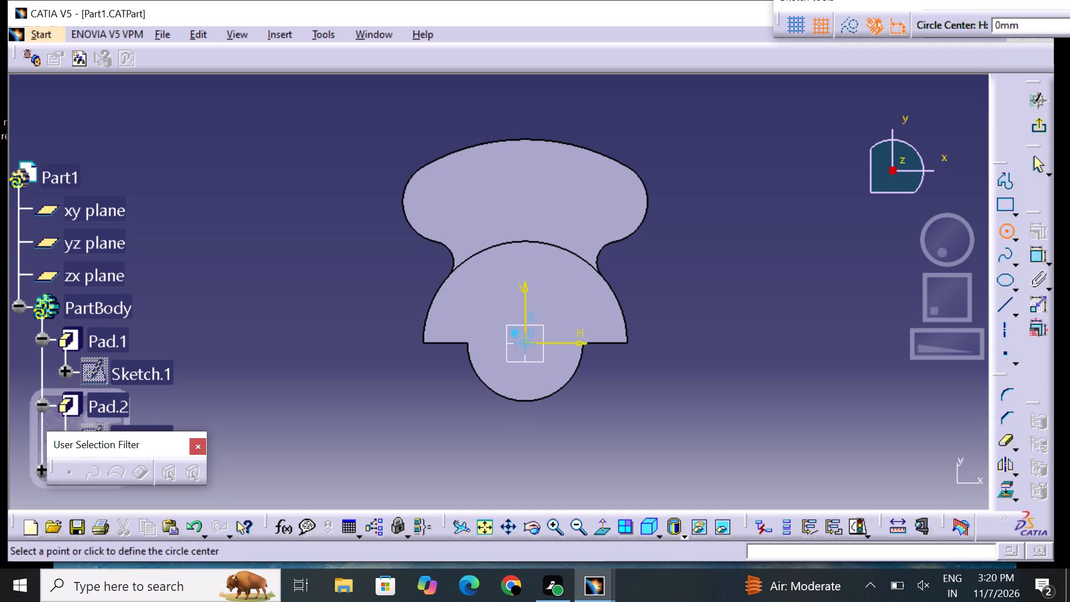
{"action": "left_click", "coordinate": [664, 269]}
{"action": "left_click", "coordinate": [708, 293]}
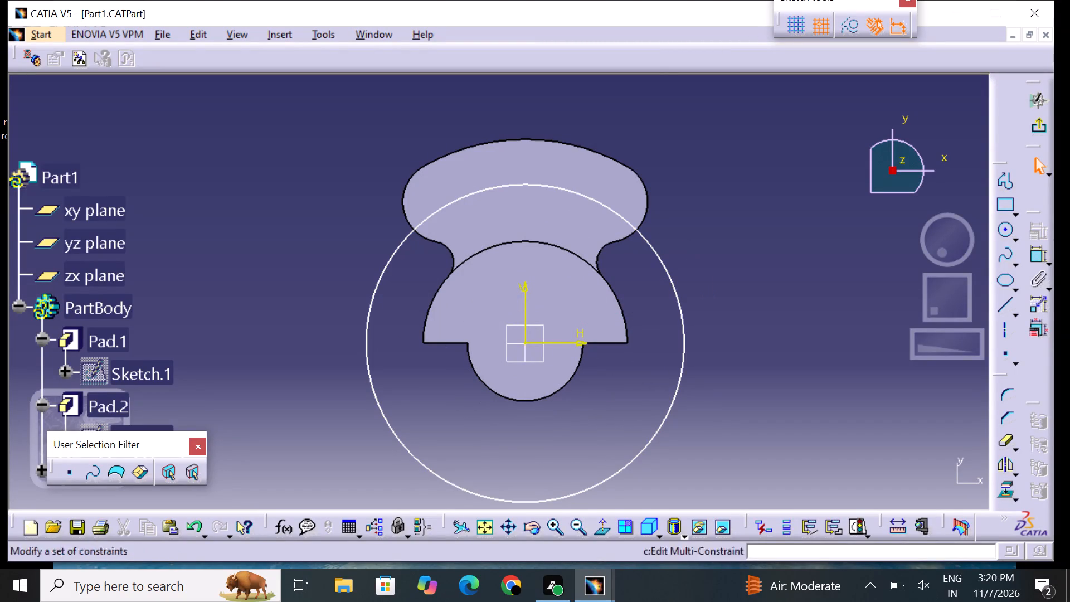
Draw a slanted axis line through the origin, crossing the circle from upper right to lower left.
{"action": "left_click", "coordinate": [1001, 324]}
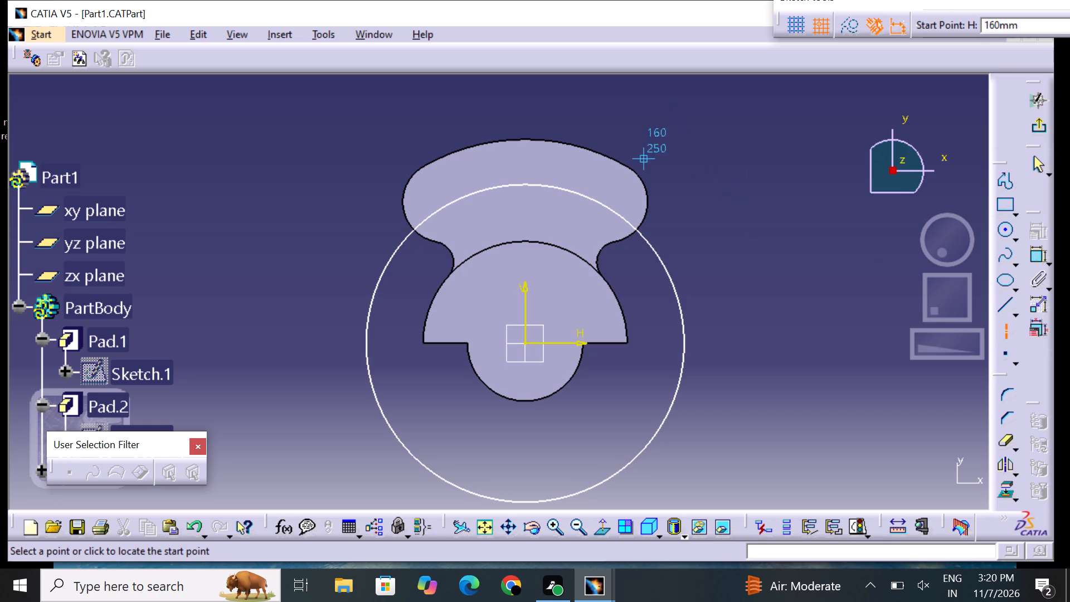
{"action": "left_click", "coordinate": [662, 143]}
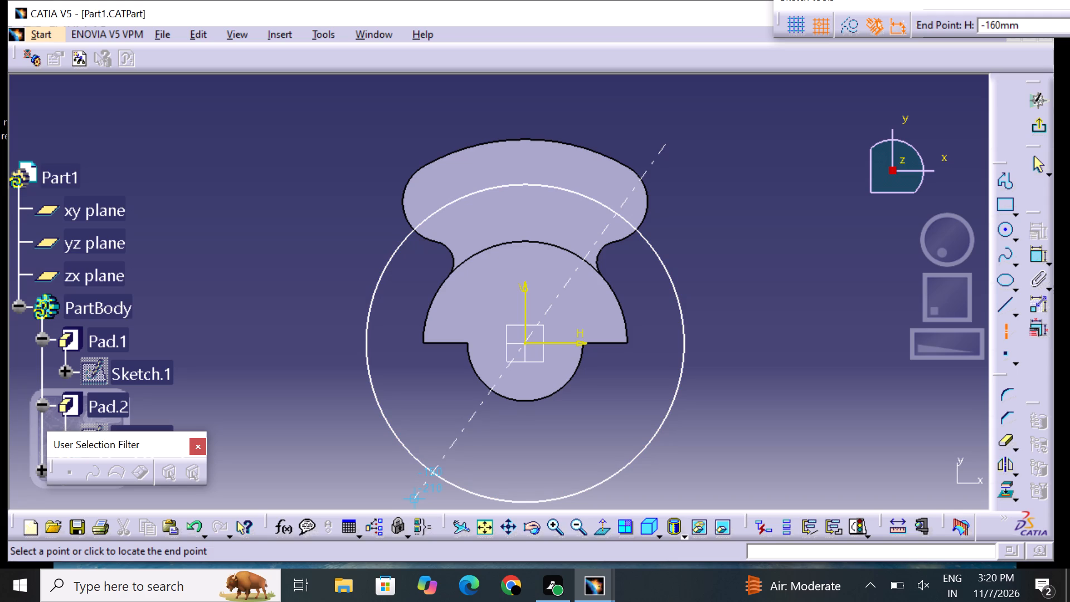
{"action": "middle_click_drag", "start_coordinate": [420, 501], "coordinate": [431, 468]}
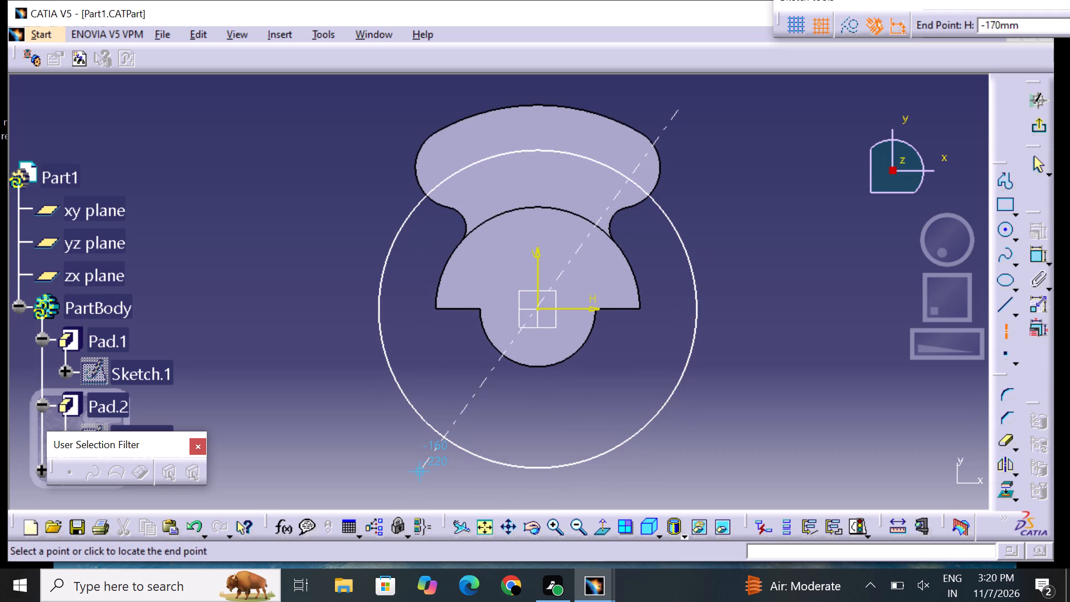
{"action": "left_click", "coordinate": [411, 486]}
{"action": "left_click", "coordinate": [460, 484]}
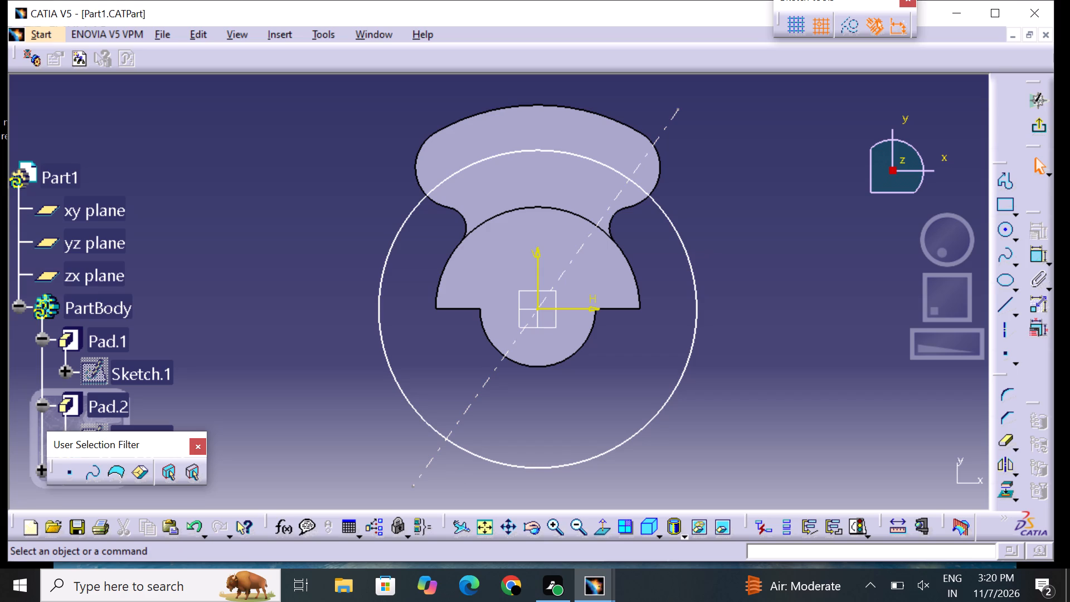
Mirror the slanted axis line about the vertical sketch axis.
{"action": "left_click", "coordinate": [480, 385]}
{"action": "left_click", "coordinate": [1008, 465]}
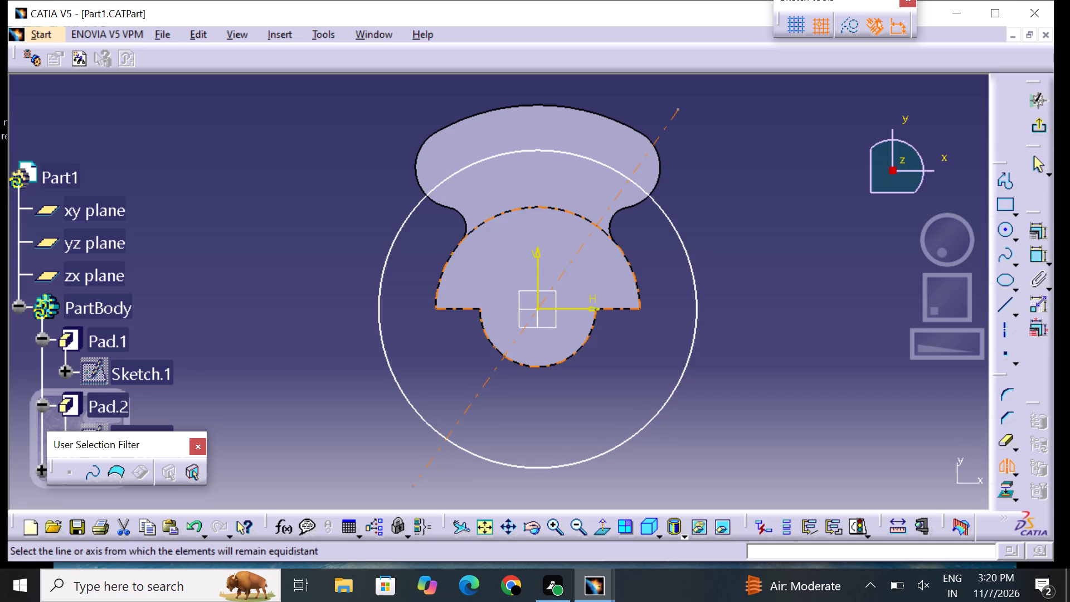
{"action": "left_click", "coordinate": [538, 271]}
{"action": "left_click", "coordinate": [788, 285]}
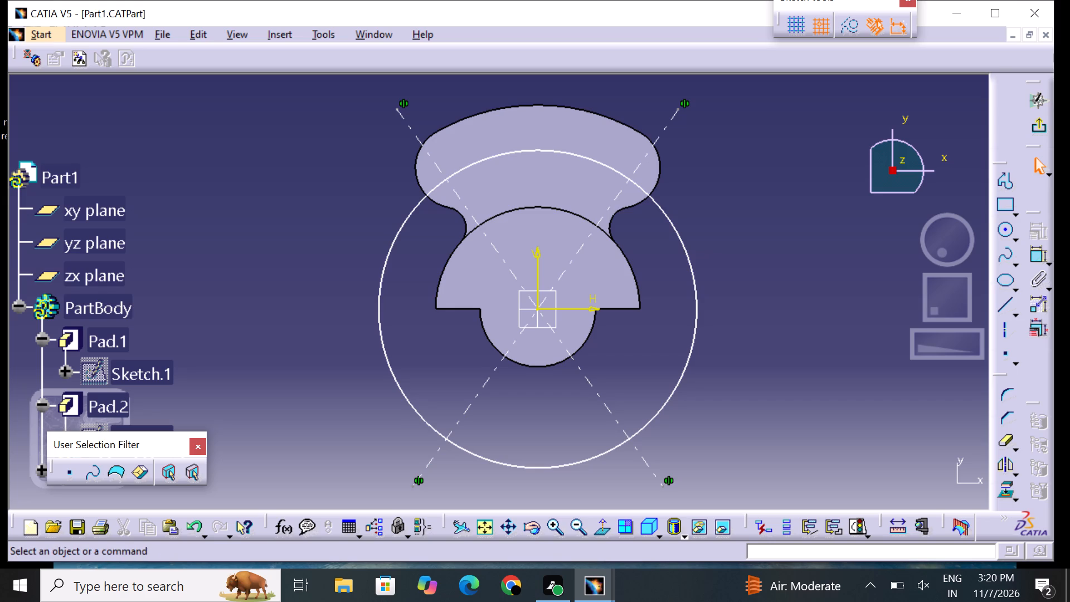
Constrain the angle between the vertical sketch axis and the right-hand slanted axis line to 30 degrees.
{"action": "left_click", "coordinate": [1035, 251]}
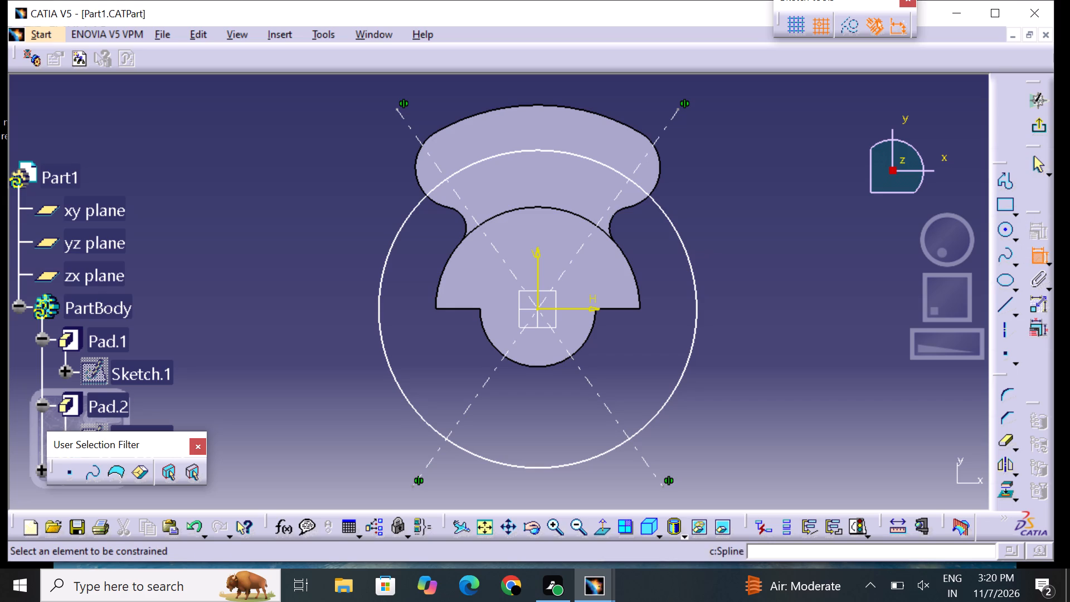
{"action": "left_click", "coordinate": [536, 254]}
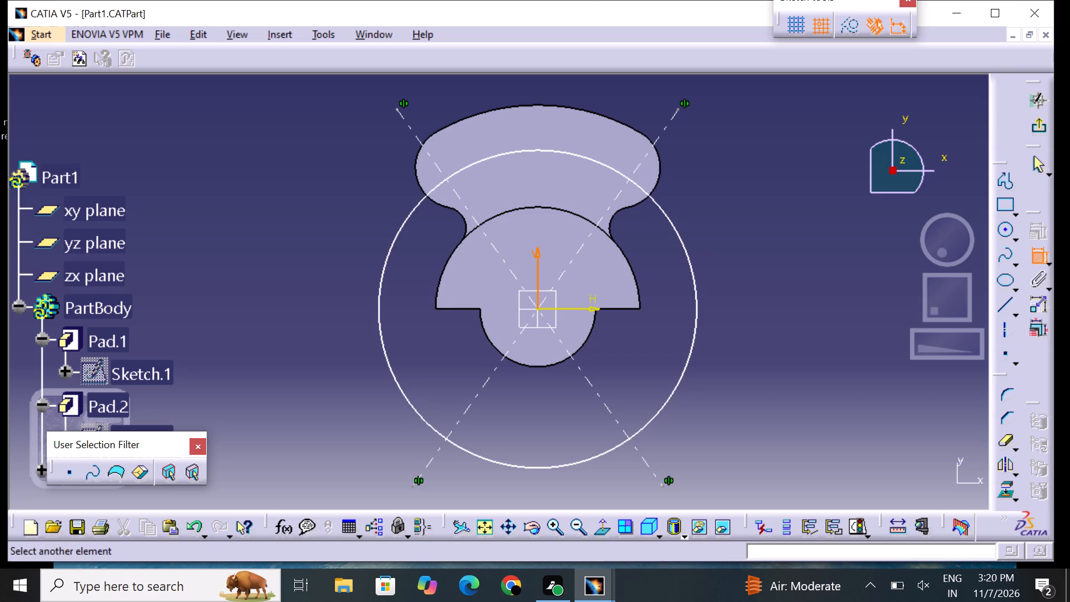
{"action": "left_click", "coordinate": [581, 251]}
{"action": "left_click", "coordinate": [565, 243]}
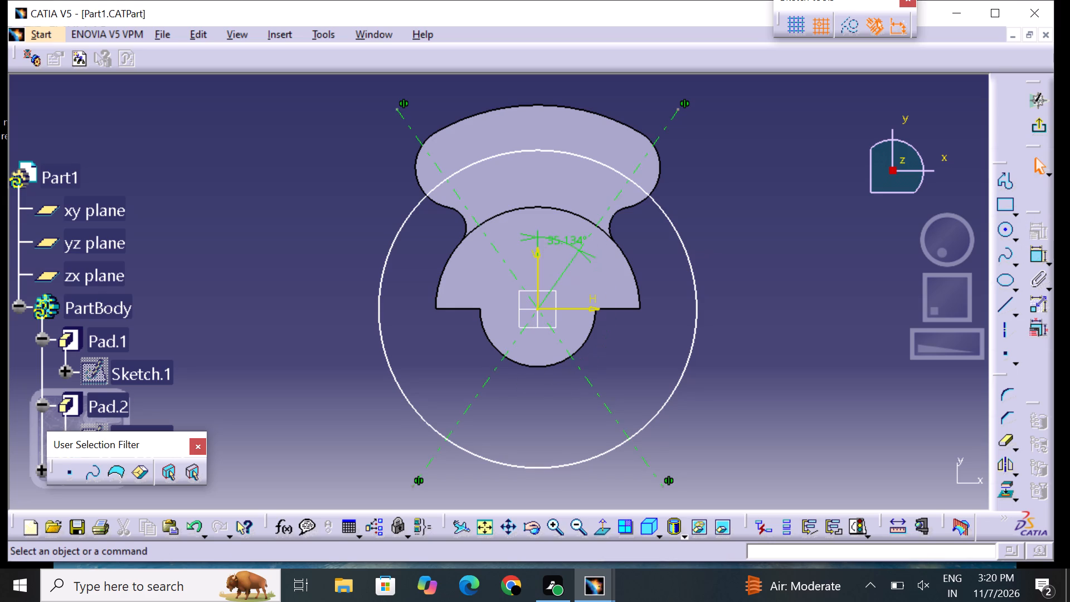
{"action": "double_click", "coordinate": [566, 240]}
{"action": "key", "text": "BackSpace"}
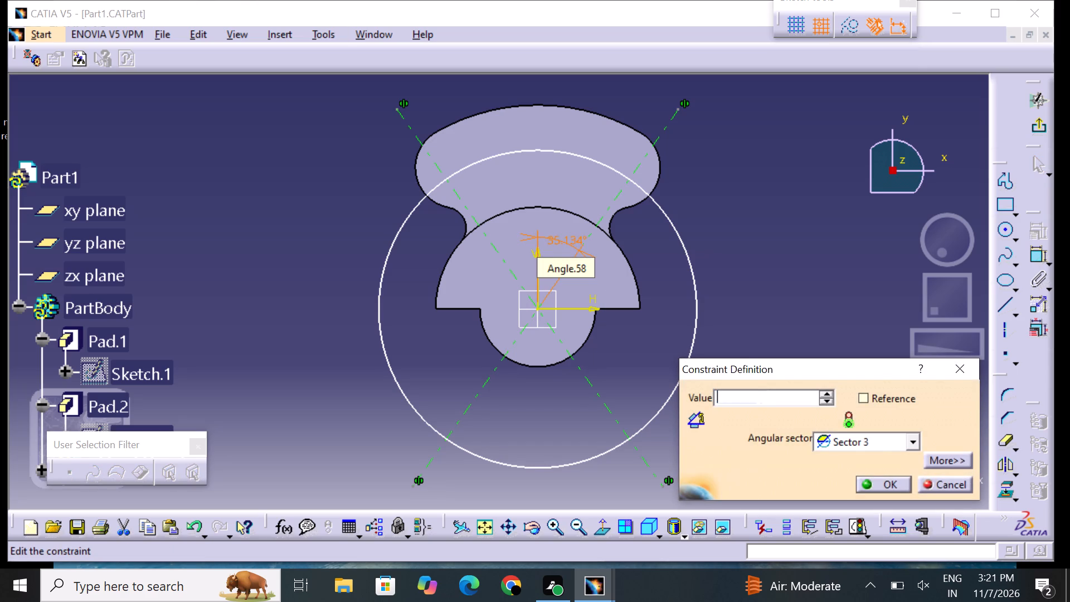
{"action": "type", "text": "30"}
{"action": "key", "text": "Return"}
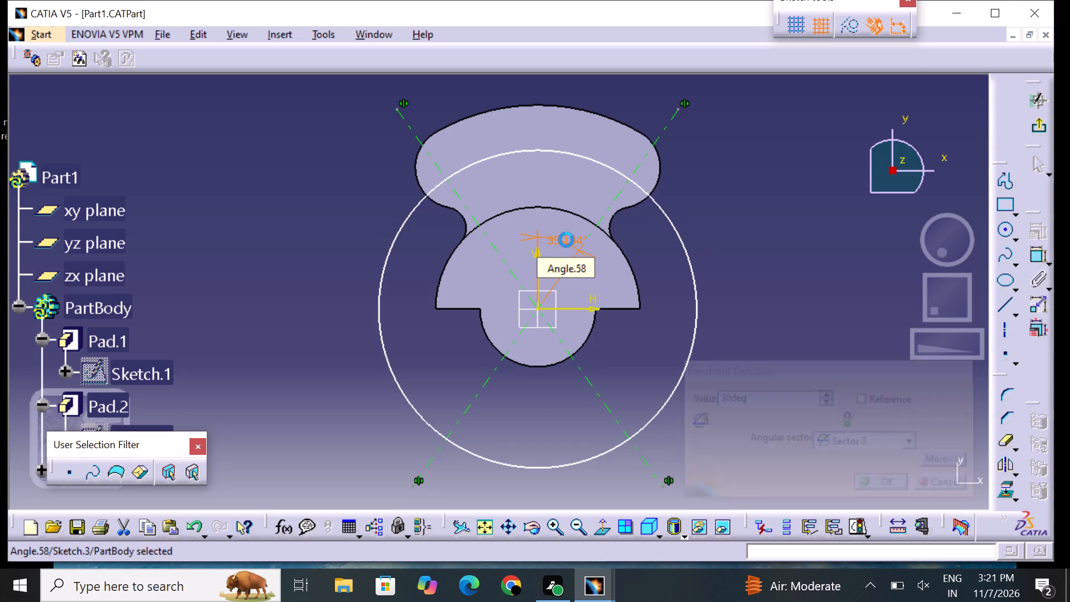
{"action": "left_click", "coordinate": [801, 227]}
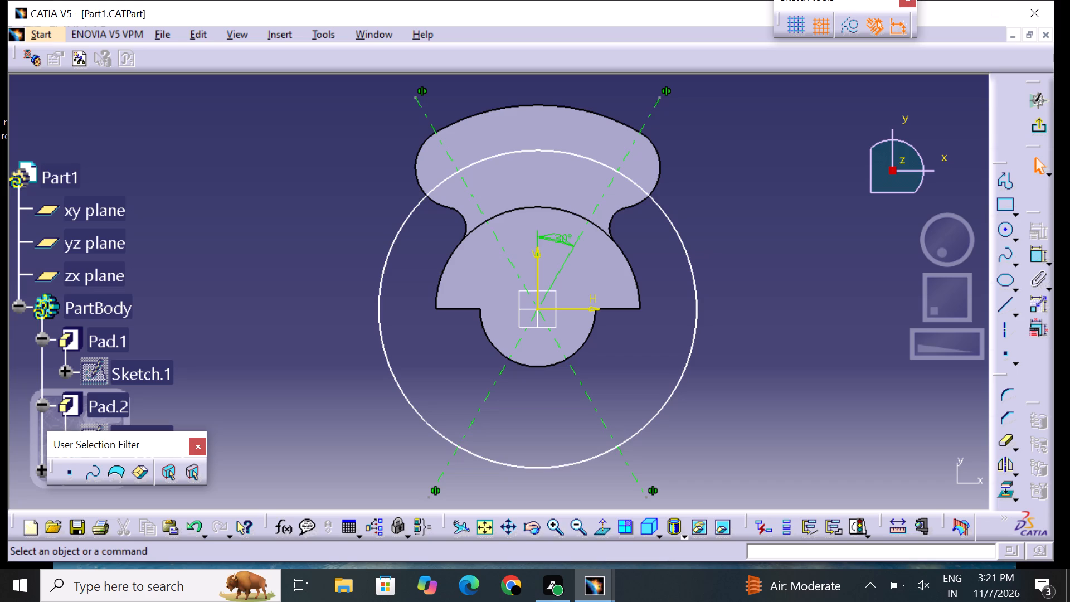
Dimension the circle and set its diameter to 442 mm.
{"action": "left_click", "coordinate": [1040, 253]}
{"action": "left_click", "coordinate": [684, 243]}
{"action": "left_click", "coordinate": [737, 396]}
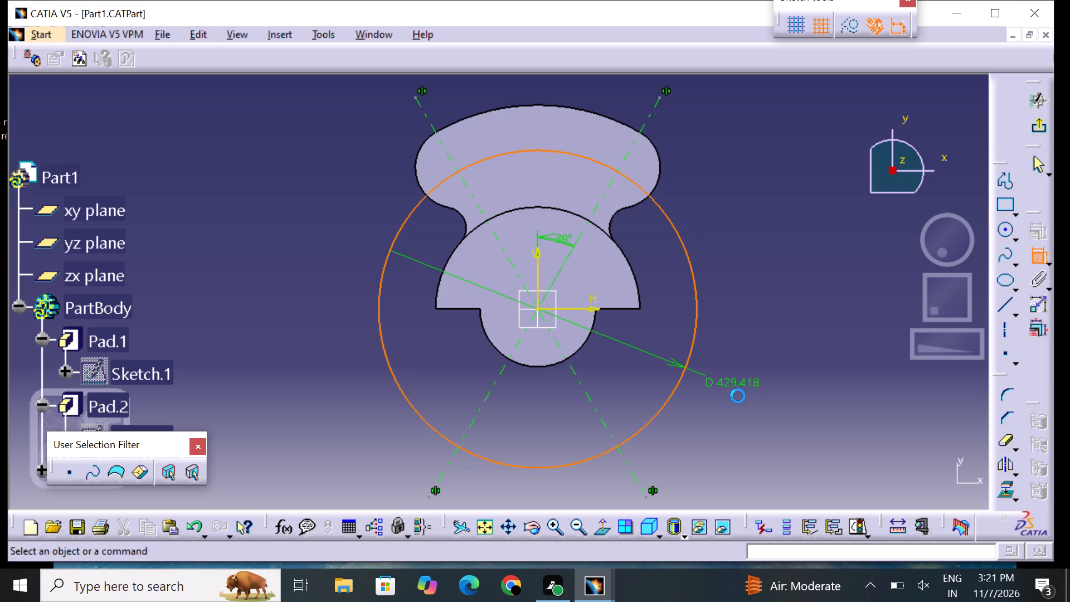
{"action": "double_click", "coordinate": [743, 383]}
{"action": "key", "text": "BackSpace"}
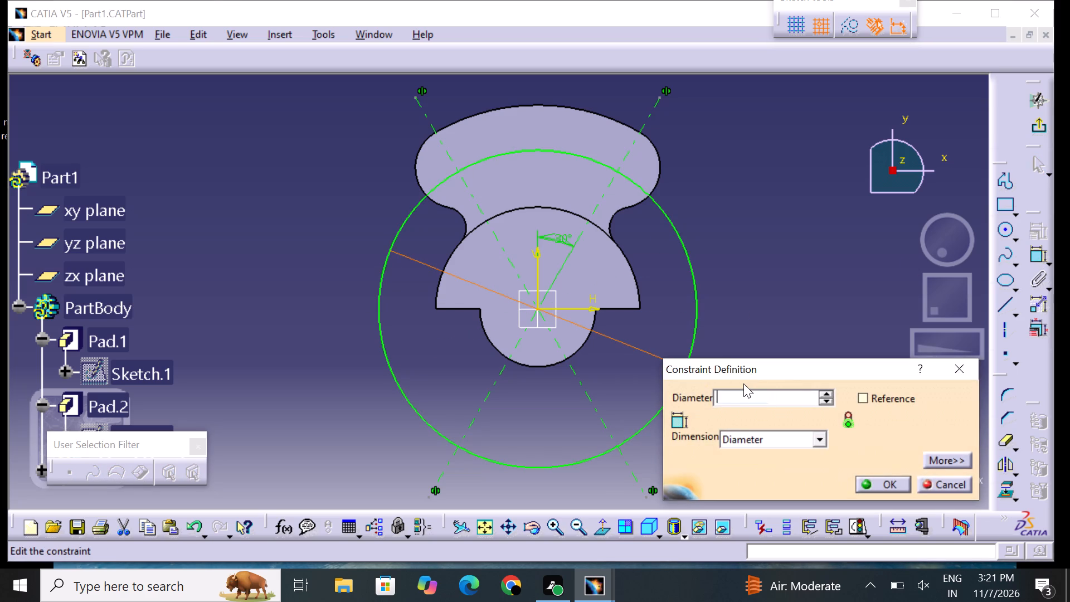
{"action": "type", "text": "44"}
{"action": "key", "text": "2"}
{"action": "key", "text": "Return"}
{"action": "left_click", "coordinate": [785, 364]}
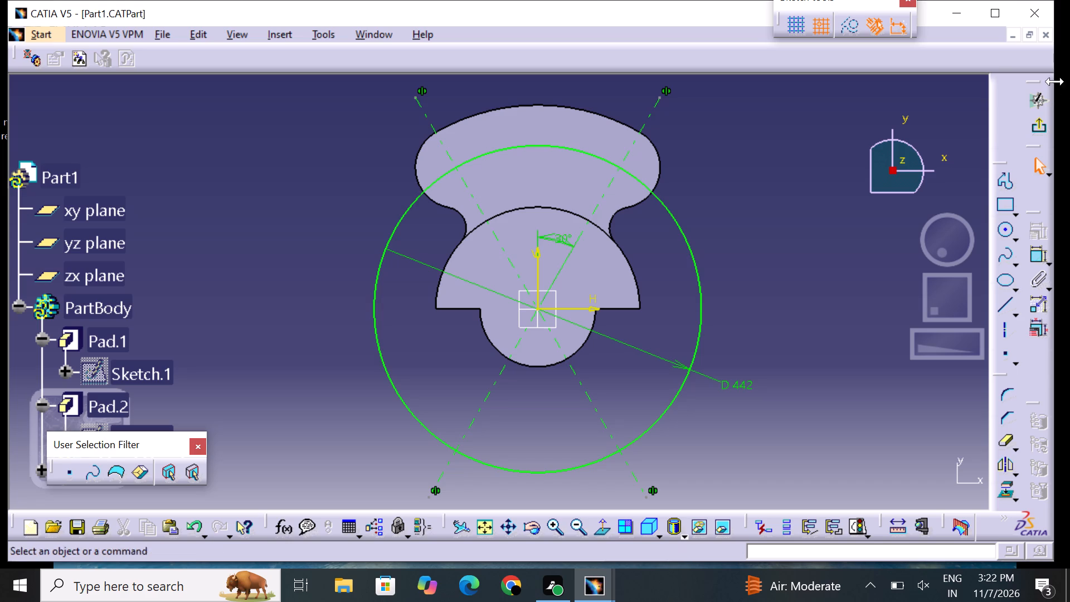
Sketch a Cylindrical Elongated Hole centred on the origin, following the D 442 circle between the two slanted axes, with end radius about 26 mm.
{"action": "left_click", "coordinate": [1011, 213]}
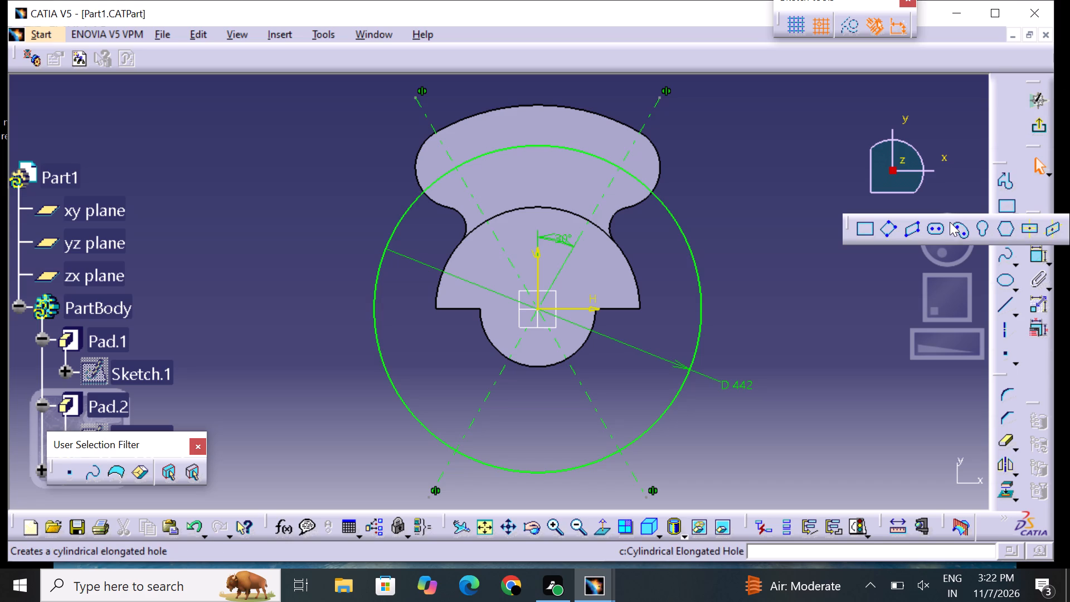
{"action": "left_click", "coordinate": [963, 231]}
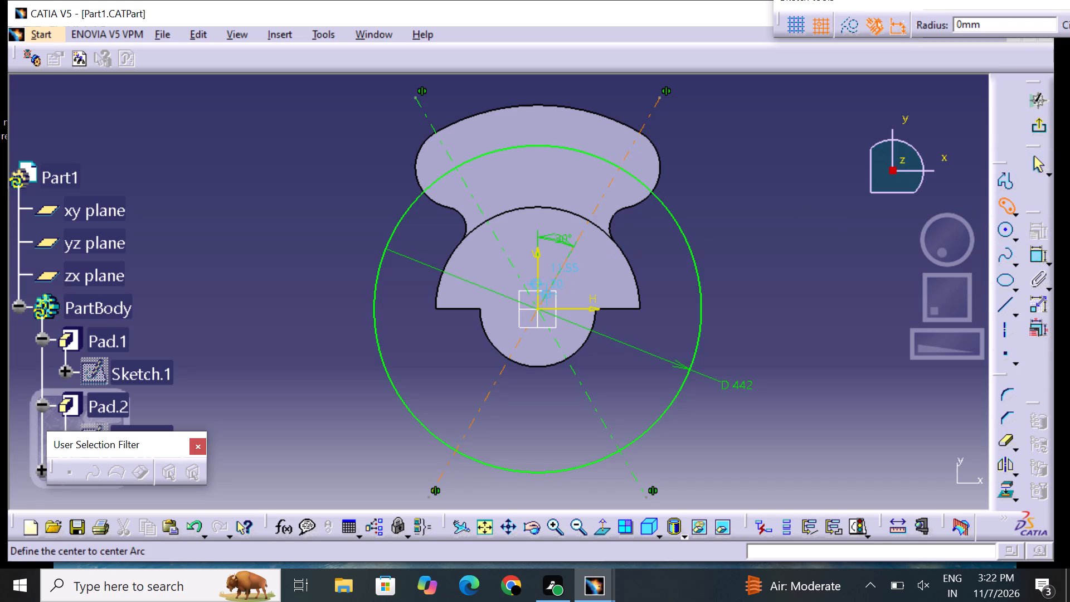
{"action": "left_click", "coordinate": [538, 308]}
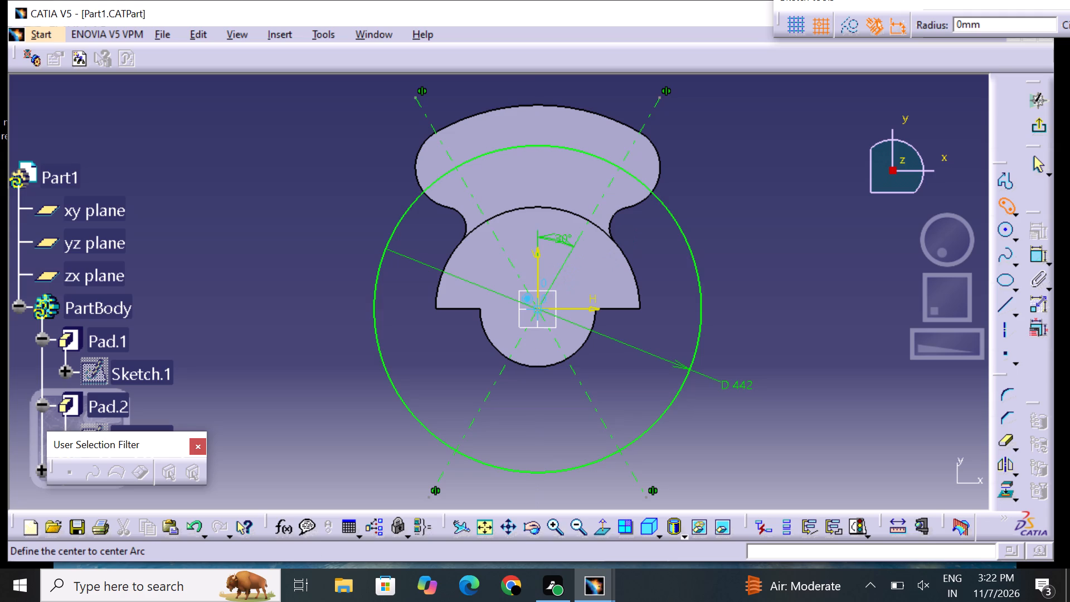
{"action": "left_click", "coordinate": [619, 169]}
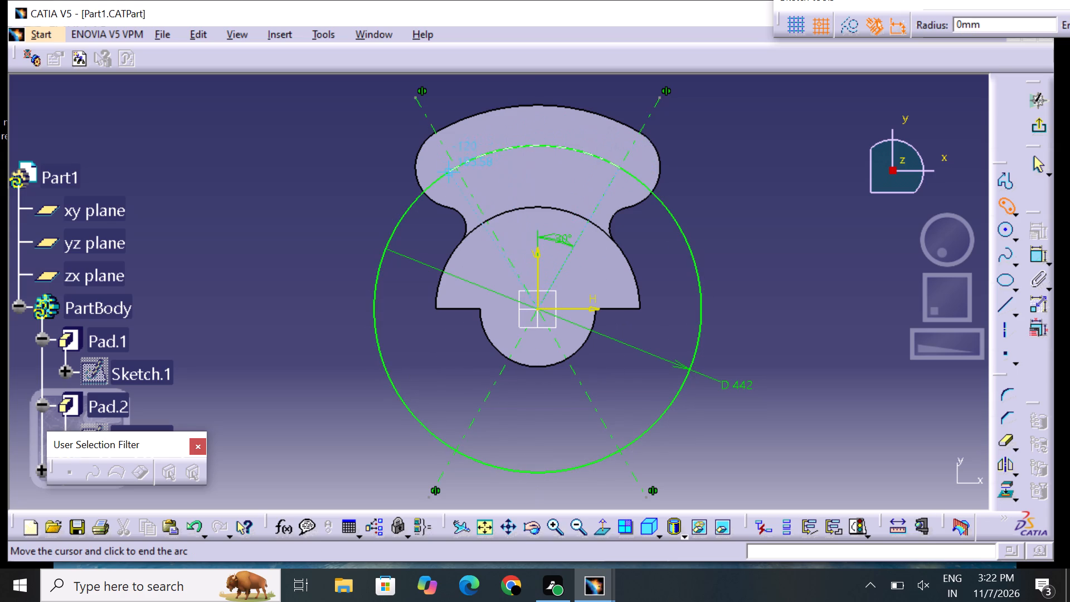
{"action": "left_click", "coordinate": [459, 169]}
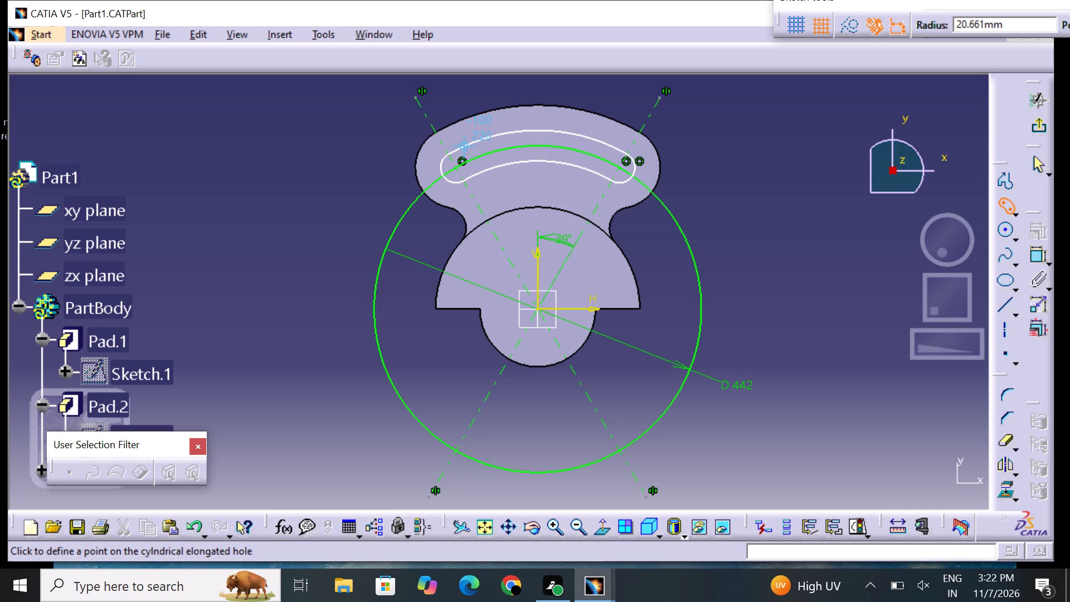
{"action": "left_click", "coordinate": [468, 139]}
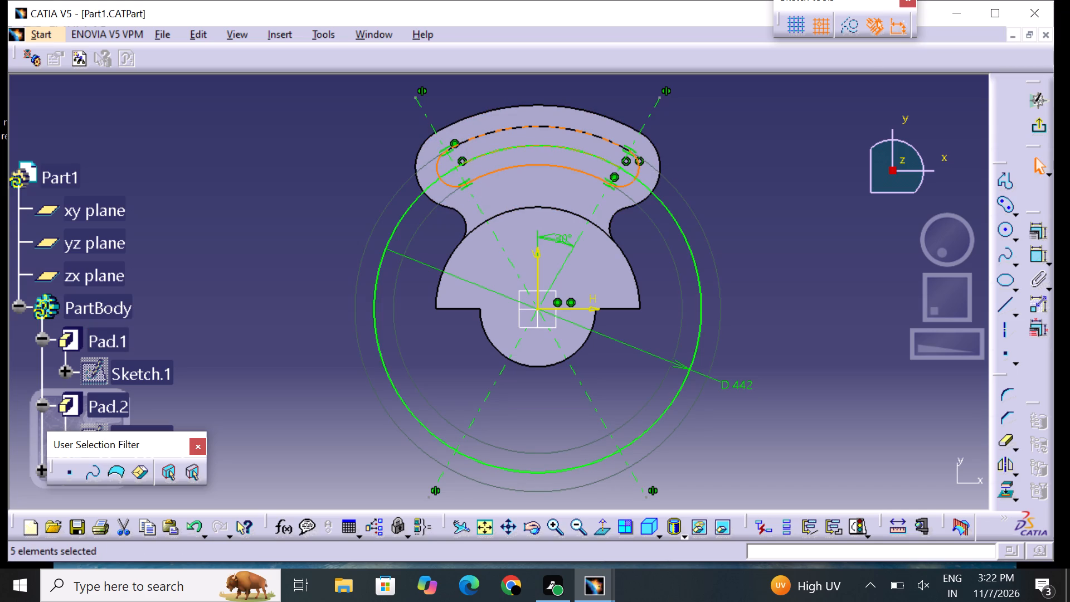
{"action": "left_click", "coordinate": [752, 236]}
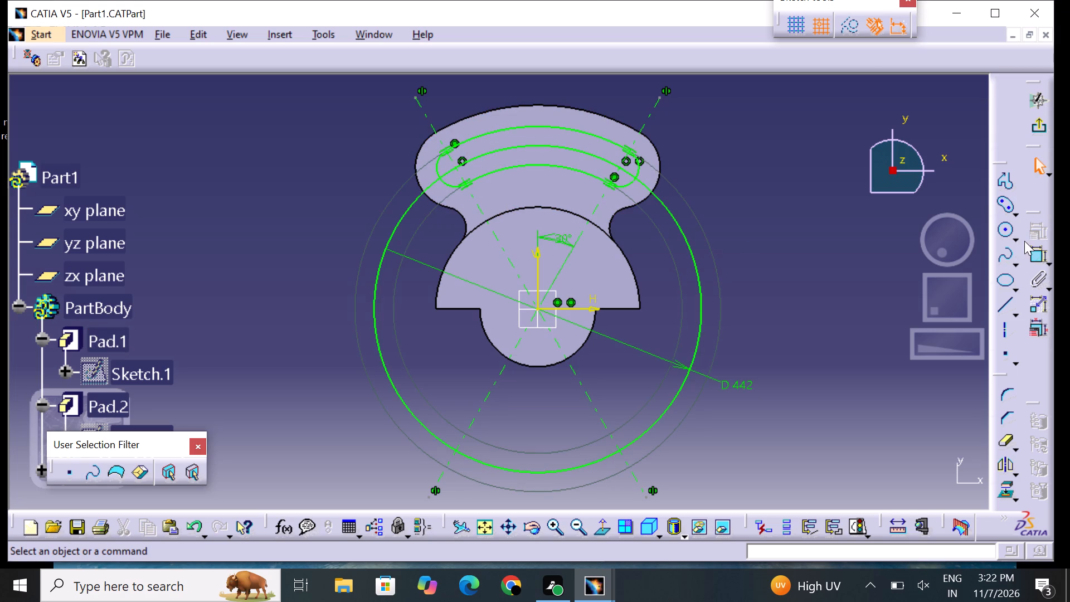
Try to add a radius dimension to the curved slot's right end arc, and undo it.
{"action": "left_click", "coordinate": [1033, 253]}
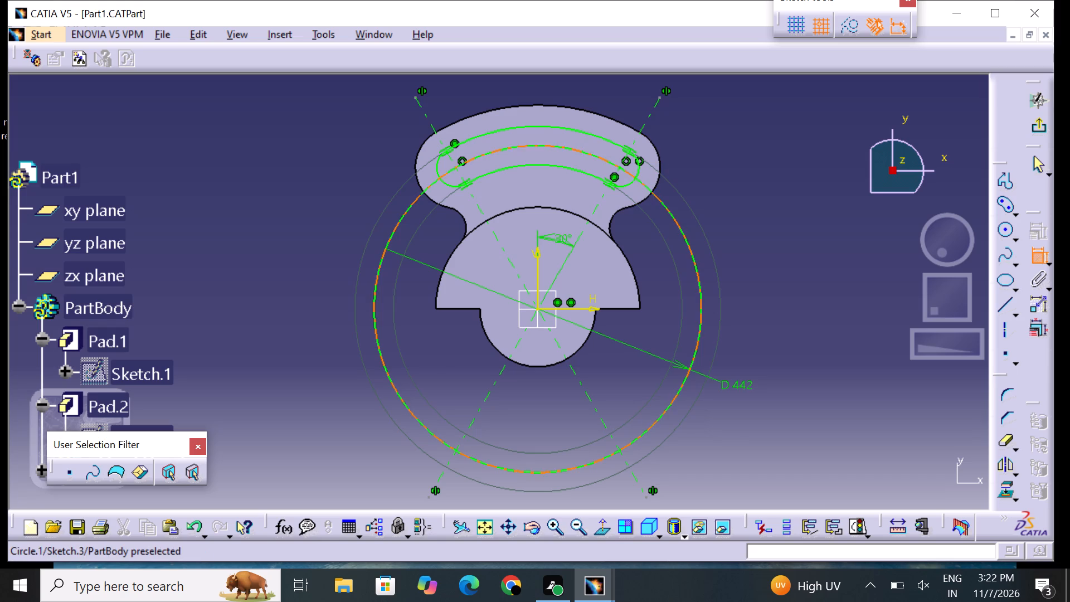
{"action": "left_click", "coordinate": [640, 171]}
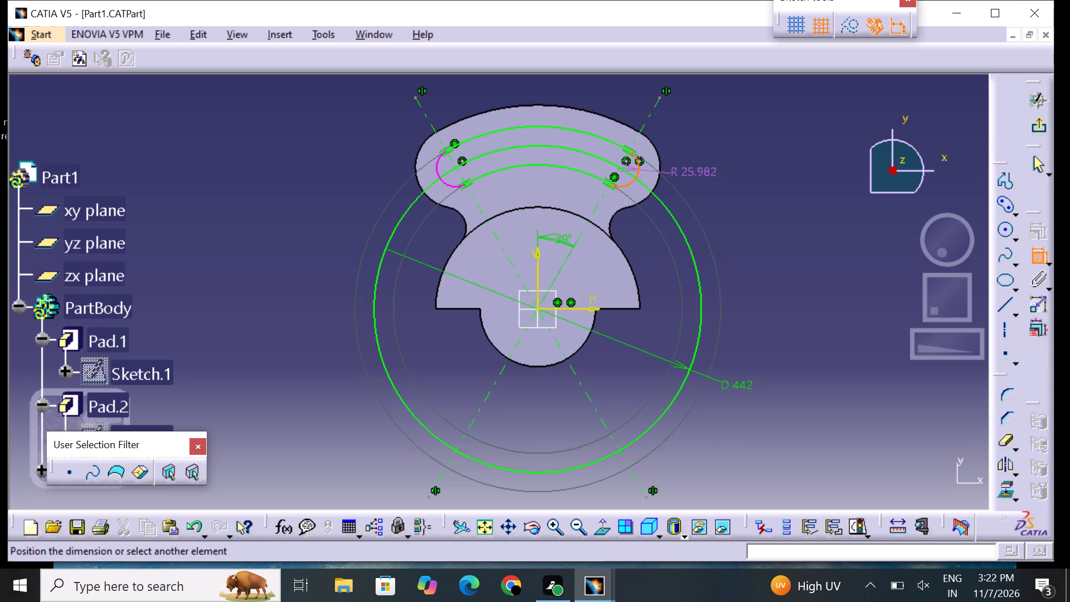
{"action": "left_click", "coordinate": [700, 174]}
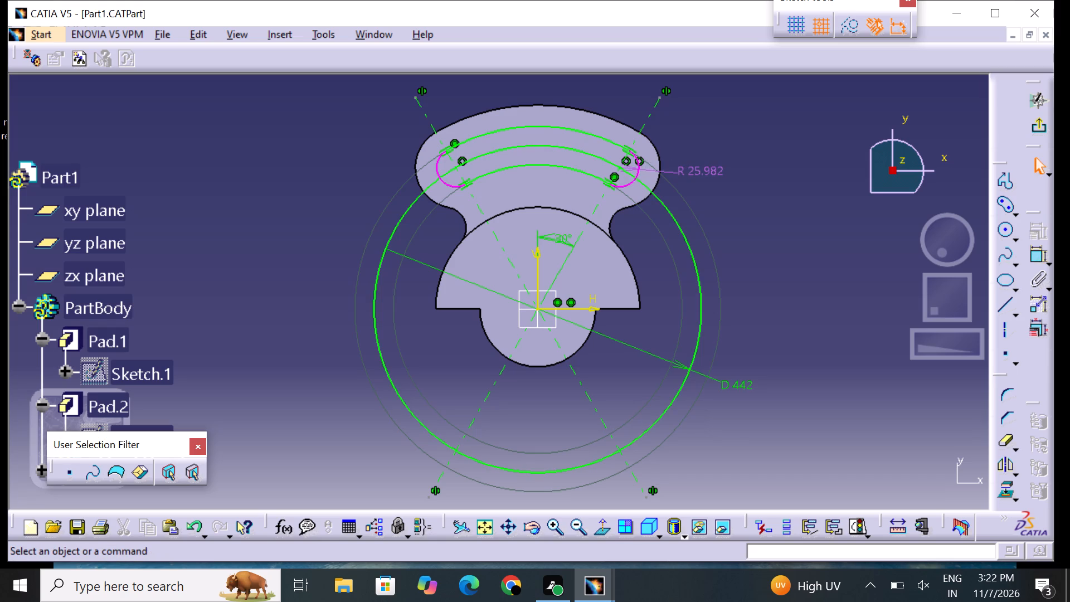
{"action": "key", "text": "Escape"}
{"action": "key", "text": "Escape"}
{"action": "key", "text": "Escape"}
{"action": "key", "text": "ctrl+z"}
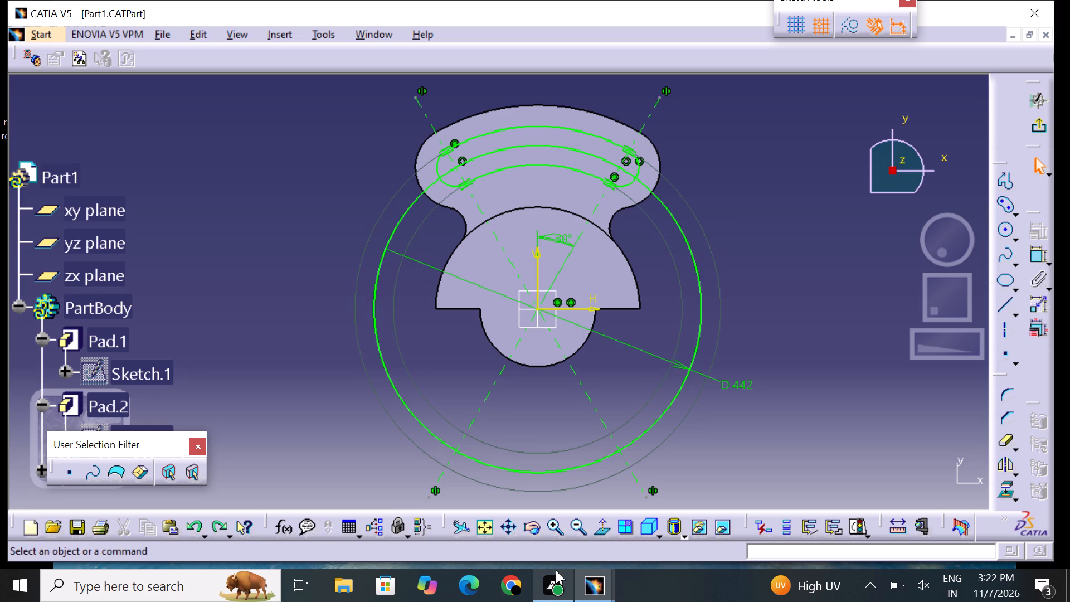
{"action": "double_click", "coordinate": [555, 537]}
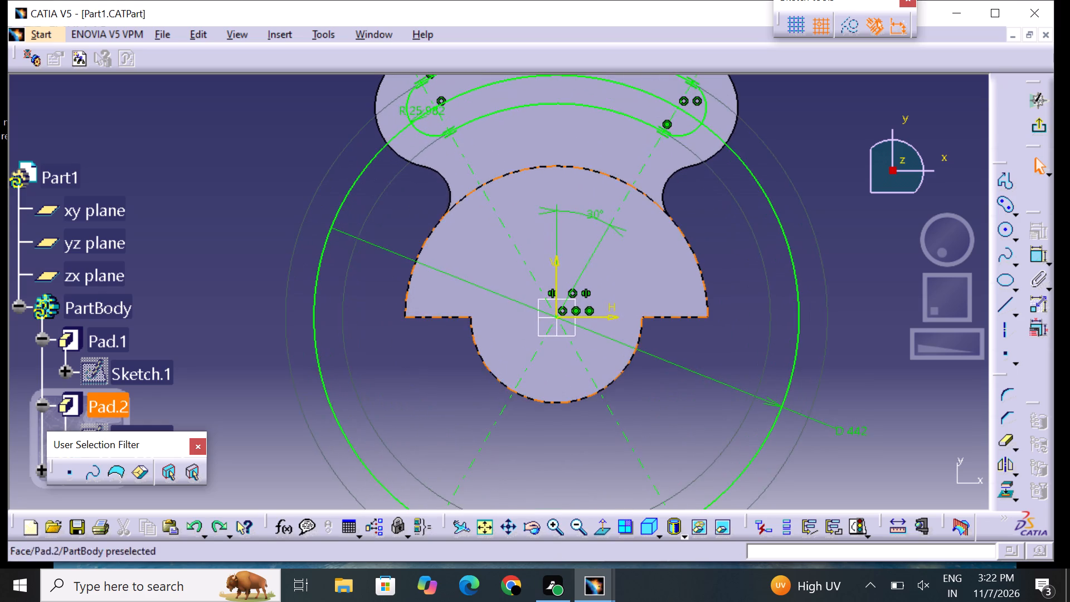
Set the curved slot's end radius to 28 mm.
{"action": "middle_click_drag", "start_coordinate": [660, 304], "coordinate": [662, 463]}
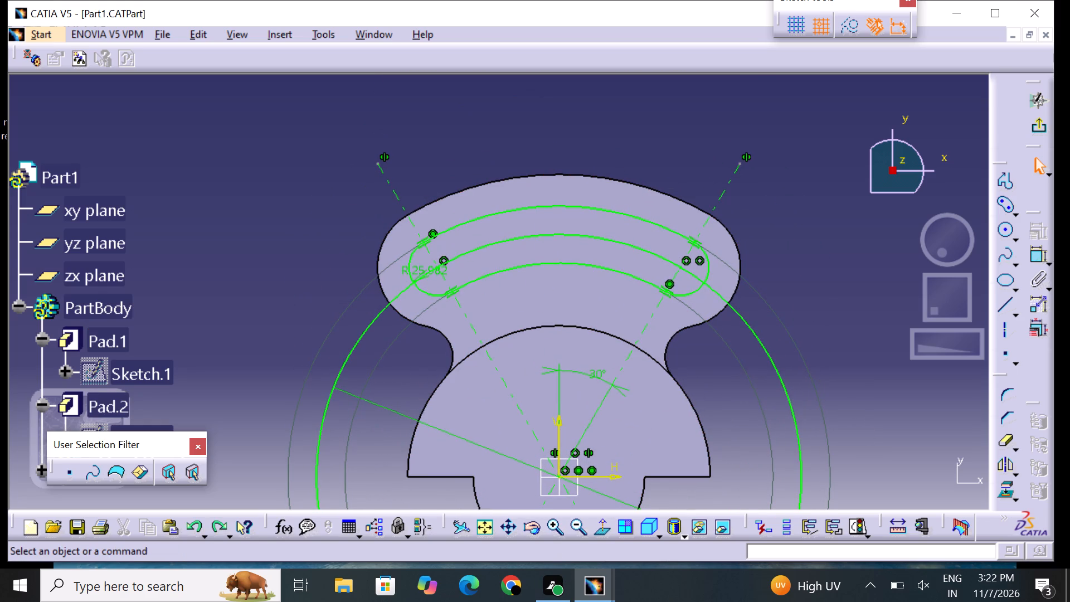
{"action": "left_click", "coordinate": [421, 269]}
{"action": "left_click", "coordinate": [421, 269]}
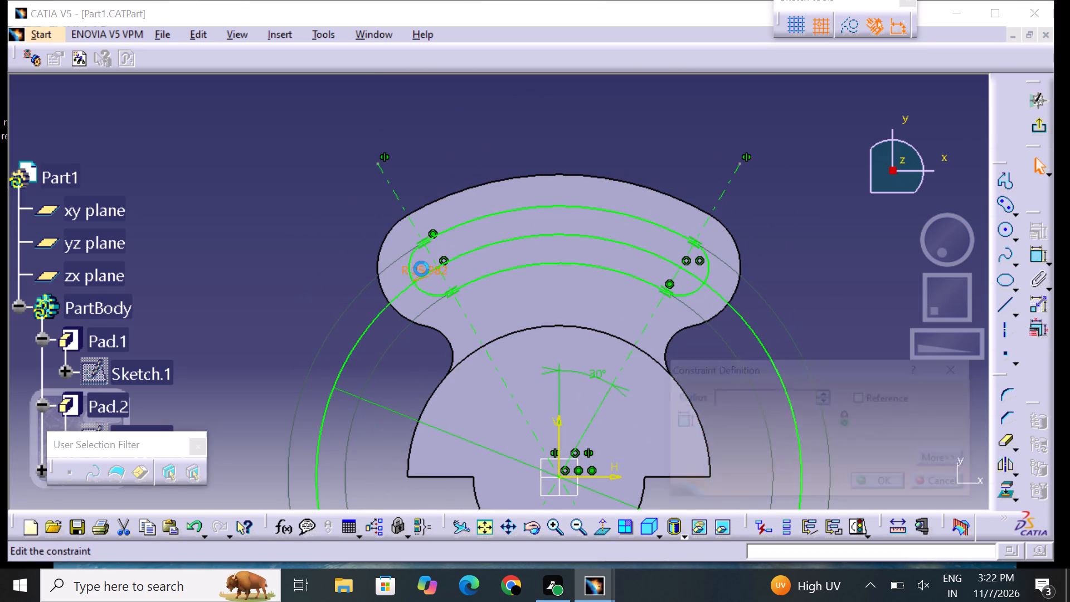
{"action": "key", "text": "BackSpace"}
{"action": "type", "text": "28"}
{"action": "key", "text": "Return"}
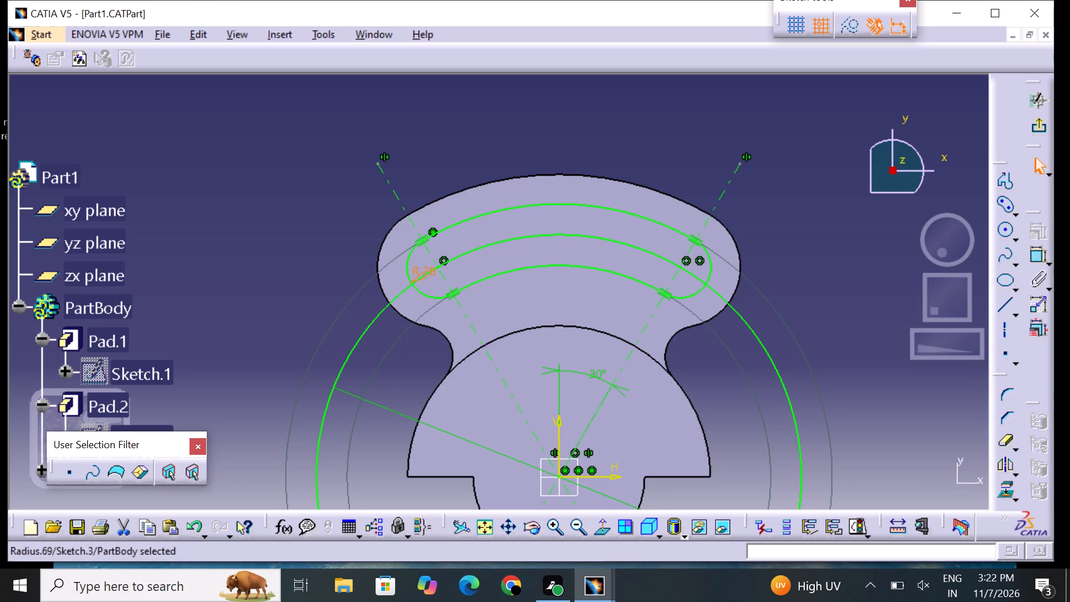
{"action": "left_click", "coordinate": [286, 166]}
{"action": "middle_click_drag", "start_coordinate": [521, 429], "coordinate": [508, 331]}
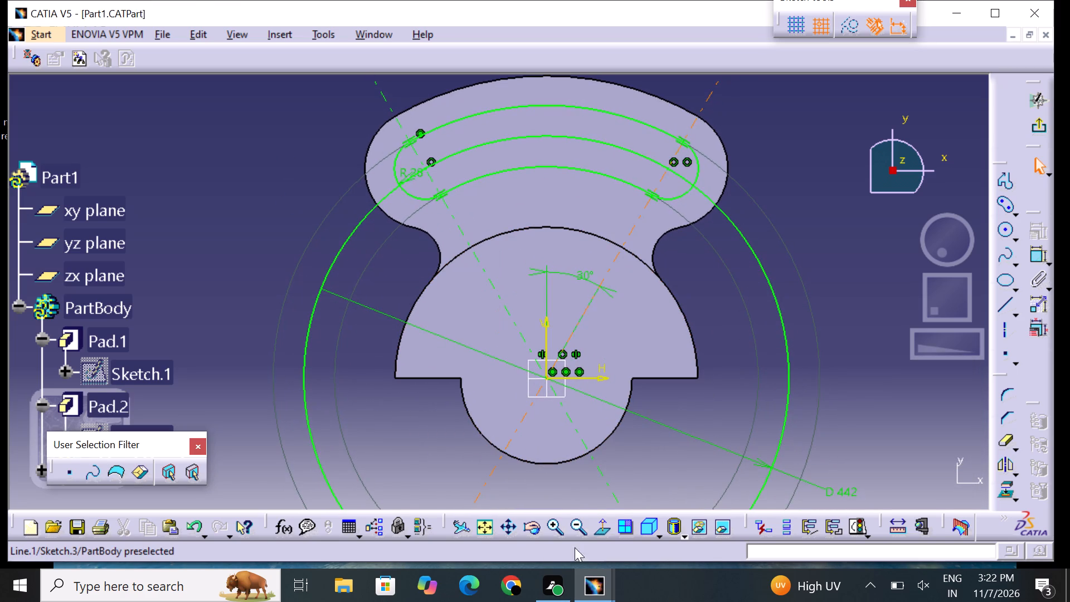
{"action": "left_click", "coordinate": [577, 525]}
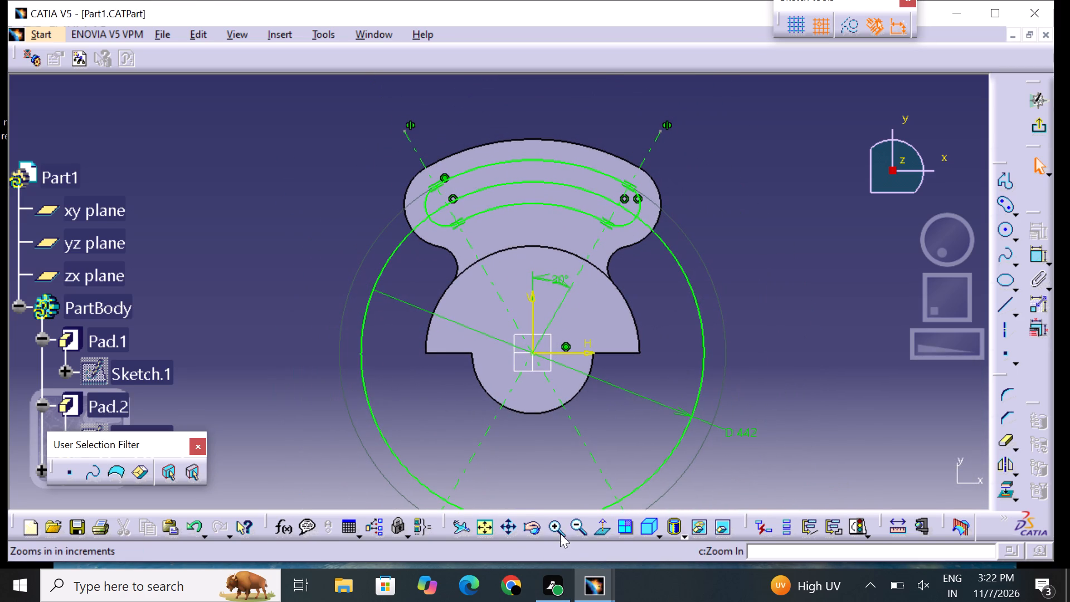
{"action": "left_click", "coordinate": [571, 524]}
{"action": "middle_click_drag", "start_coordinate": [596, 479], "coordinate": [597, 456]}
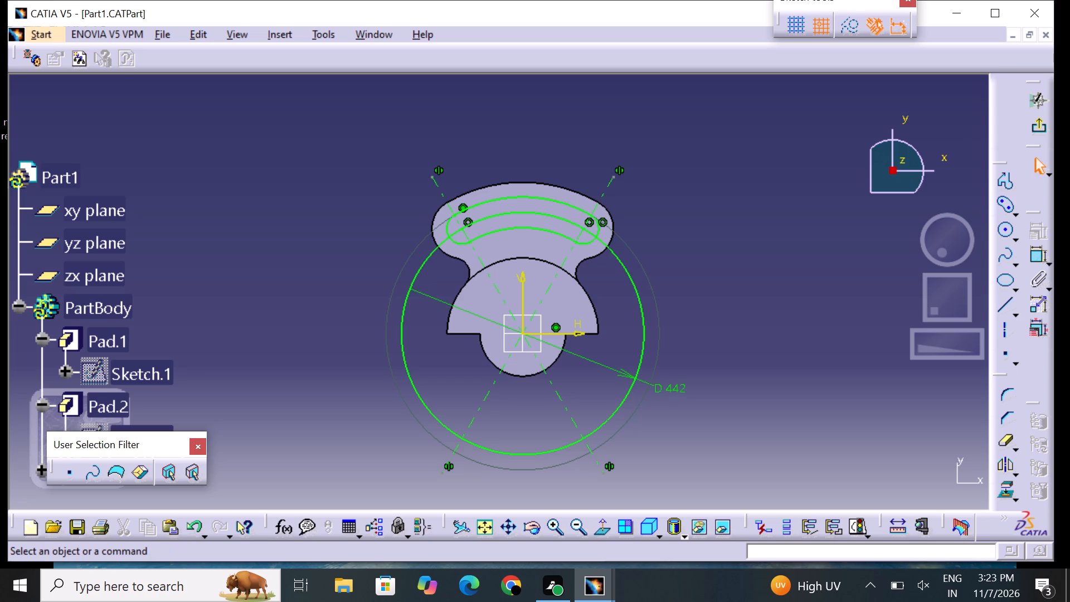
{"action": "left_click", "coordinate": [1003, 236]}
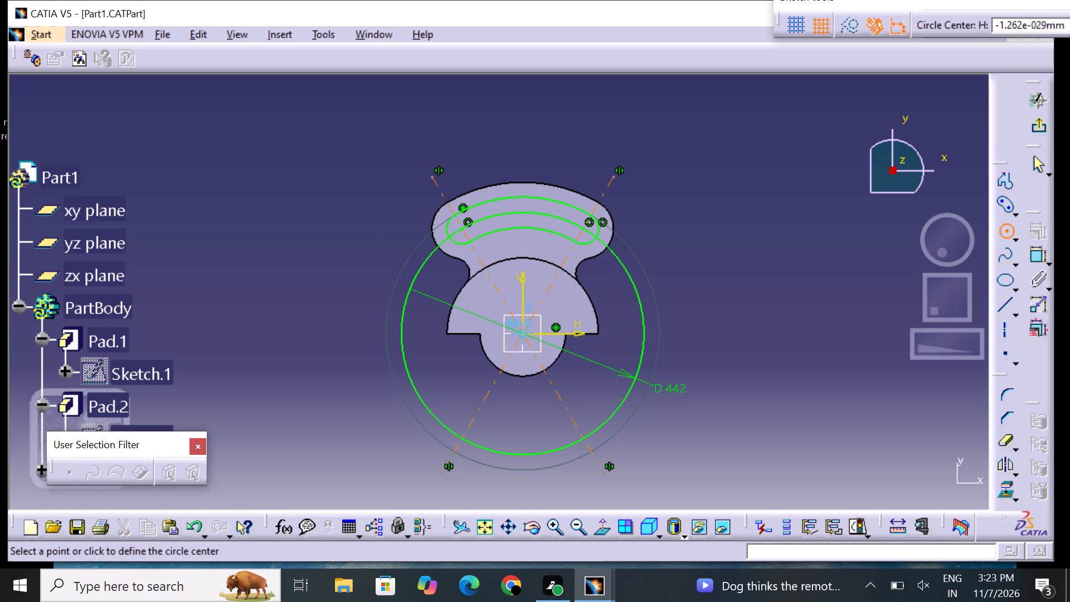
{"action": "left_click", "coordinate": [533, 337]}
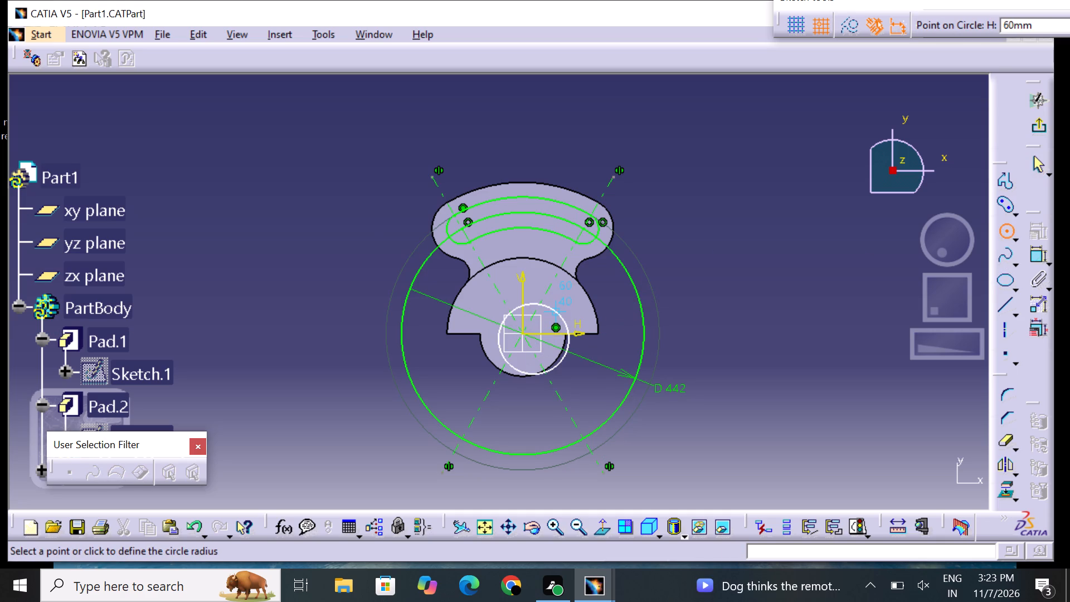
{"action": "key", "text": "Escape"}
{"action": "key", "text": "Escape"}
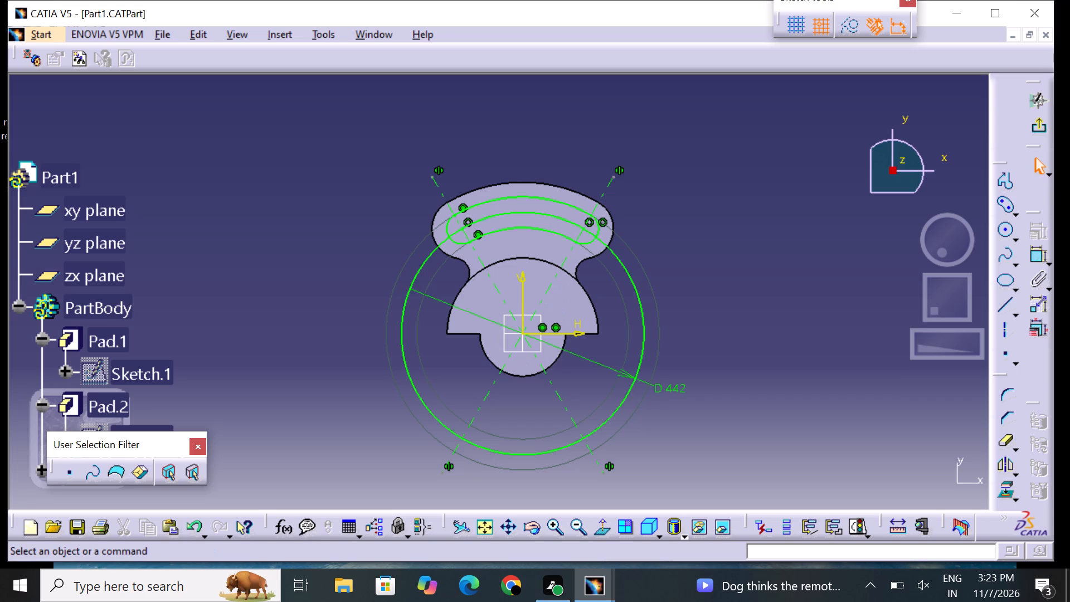
Sketch a circle about 115 mm in diameter centred on the origin, inside the lower rounded part.
{"action": "left_click", "coordinate": [553, 524]}
{"action": "middle_click_drag", "start_coordinate": [614, 421], "coordinate": [604, 418]}
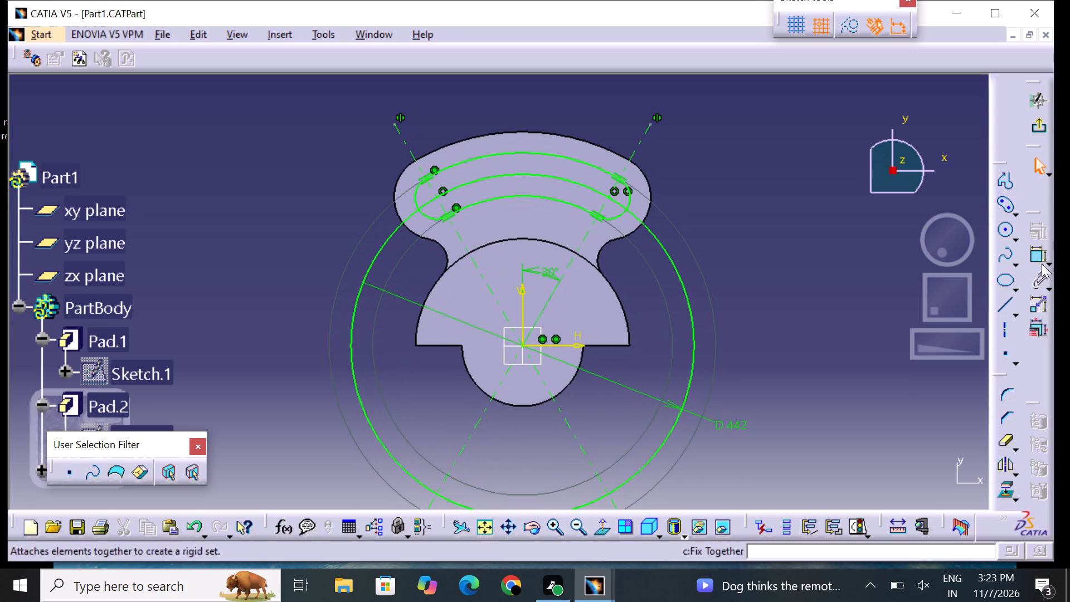
{"action": "left_click", "coordinate": [998, 224]}
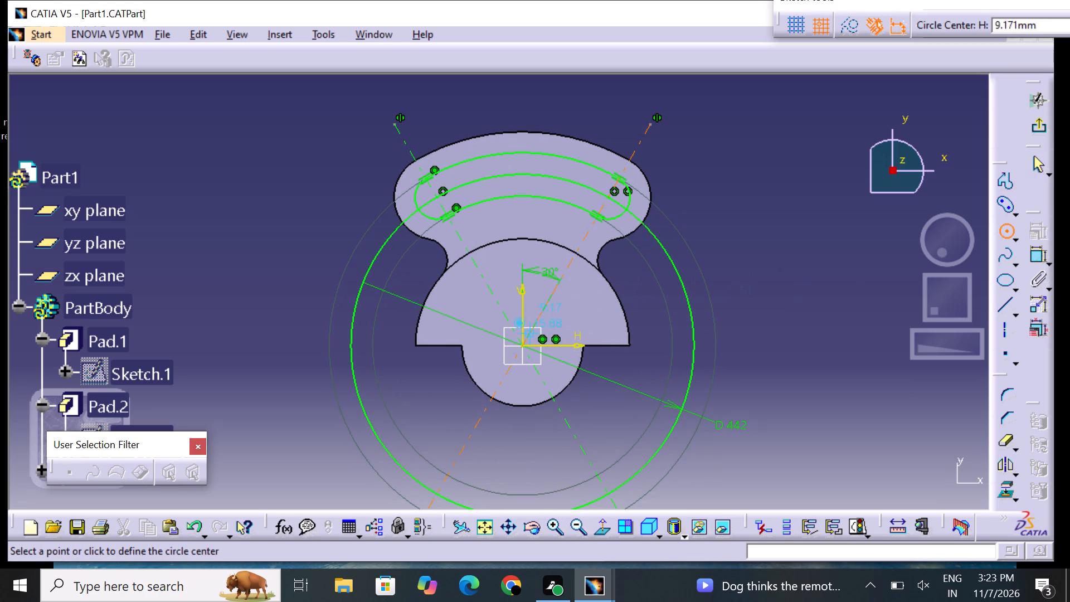
{"action": "left_click", "coordinate": [522, 342]}
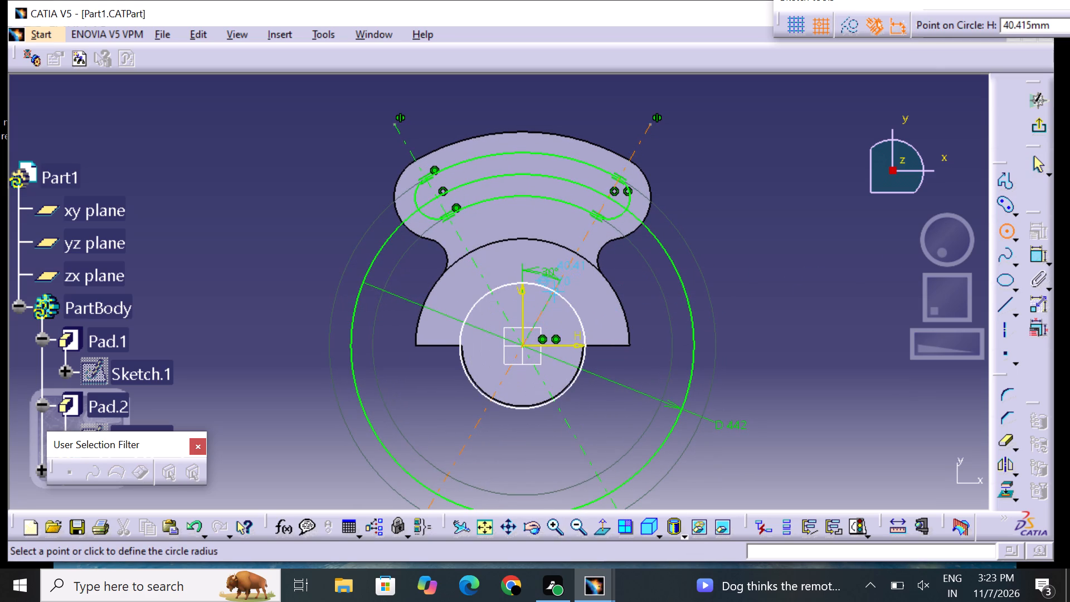
{"action": "left_click", "coordinate": [548, 304]}
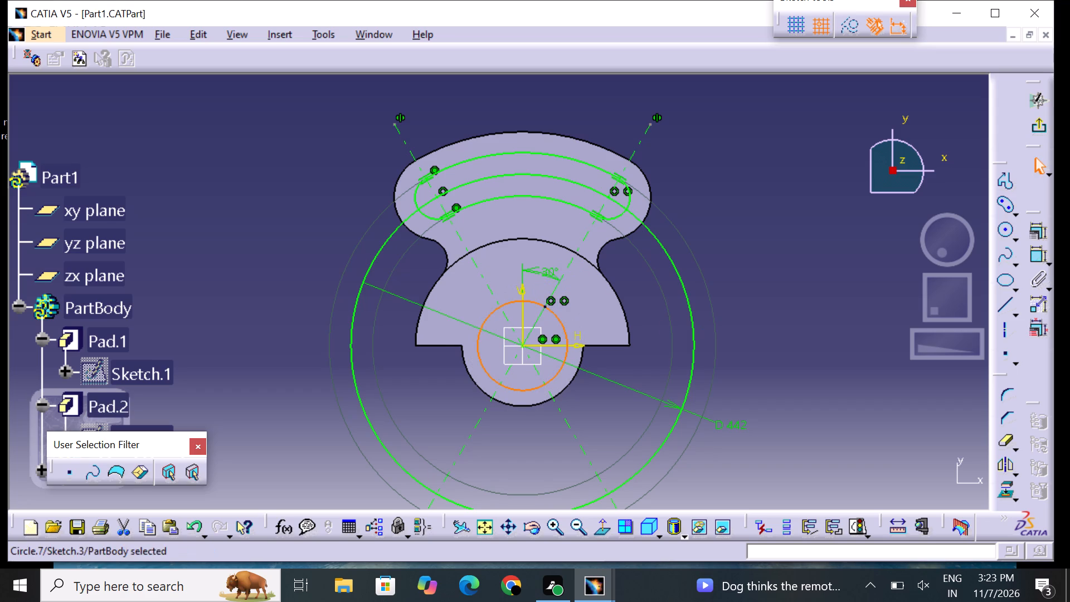
{"action": "left_click", "coordinate": [790, 345]}
Dimension the small origin-centred circle and set its diameter to 60 mm.
{"action": "left_click", "coordinate": [1037, 257]}
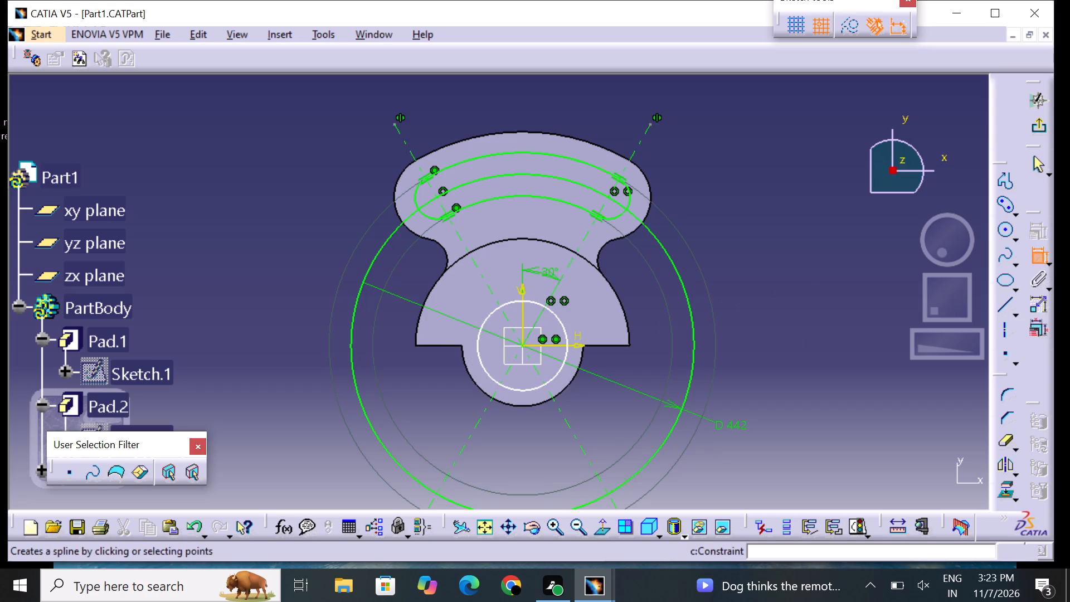
{"action": "left_click", "coordinate": [566, 326]}
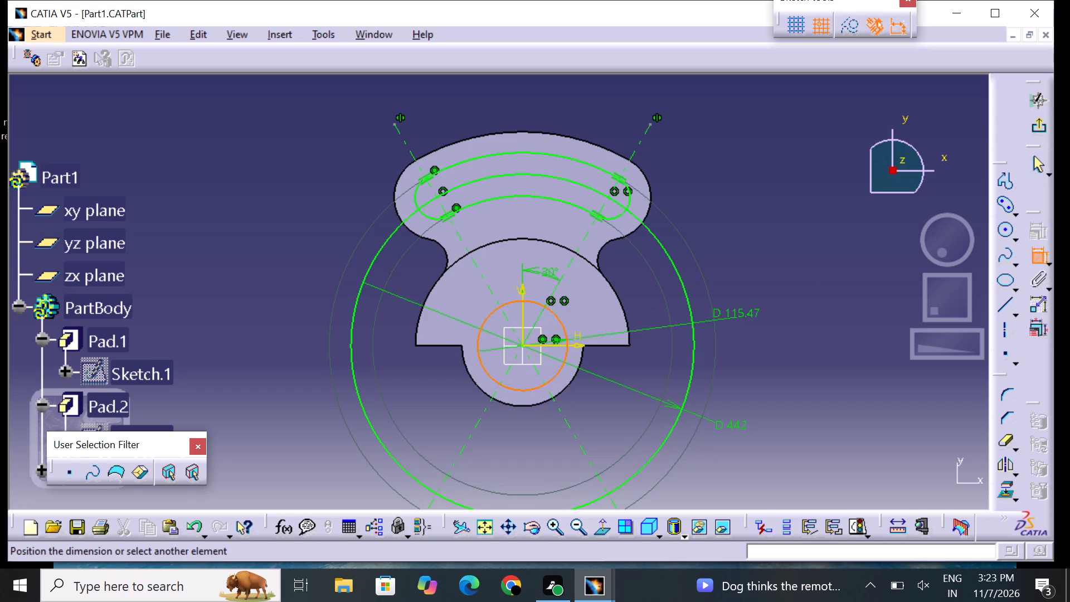
{"action": "left_click", "coordinate": [736, 317]}
{"action": "double_click", "coordinate": [748, 310]}
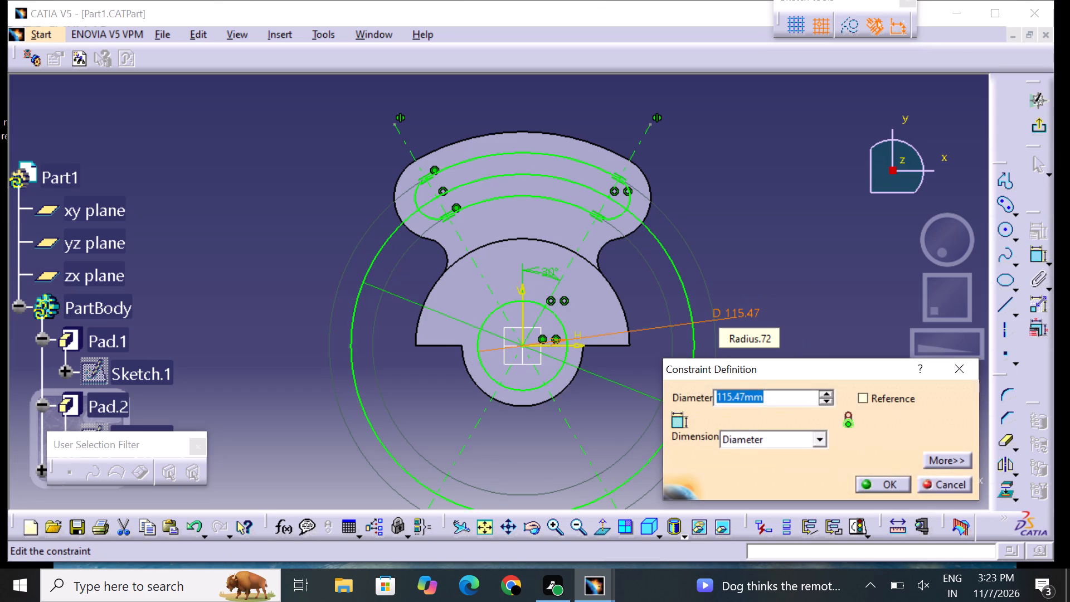
{"action": "key", "text": "BackSpace"}
{"action": "type", "text": "60"}
{"action": "key", "text": "Return"}
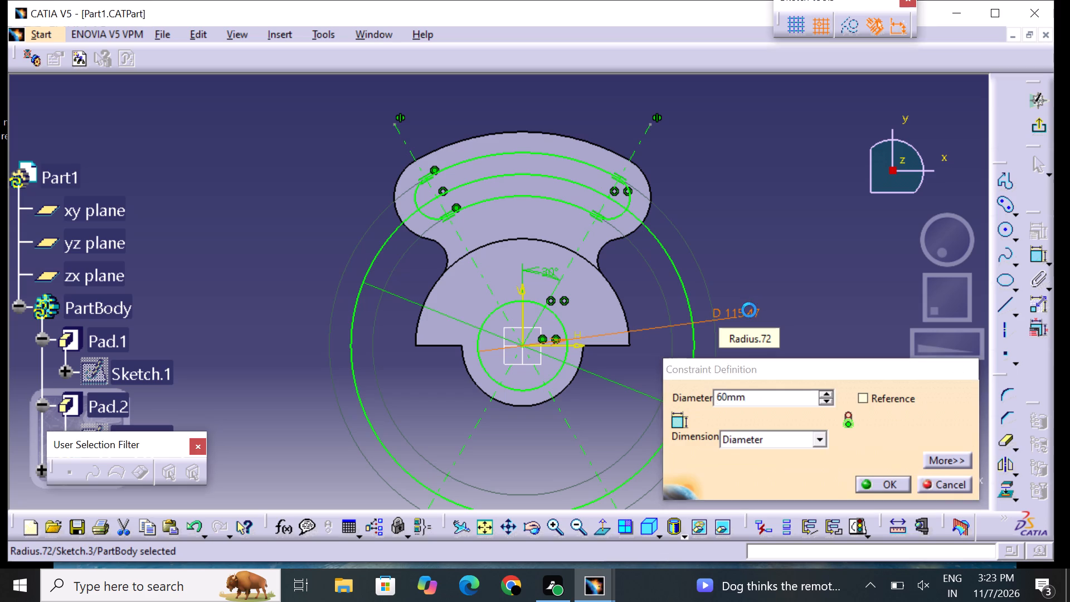
{"action": "left_click", "coordinate": [773, 329]}
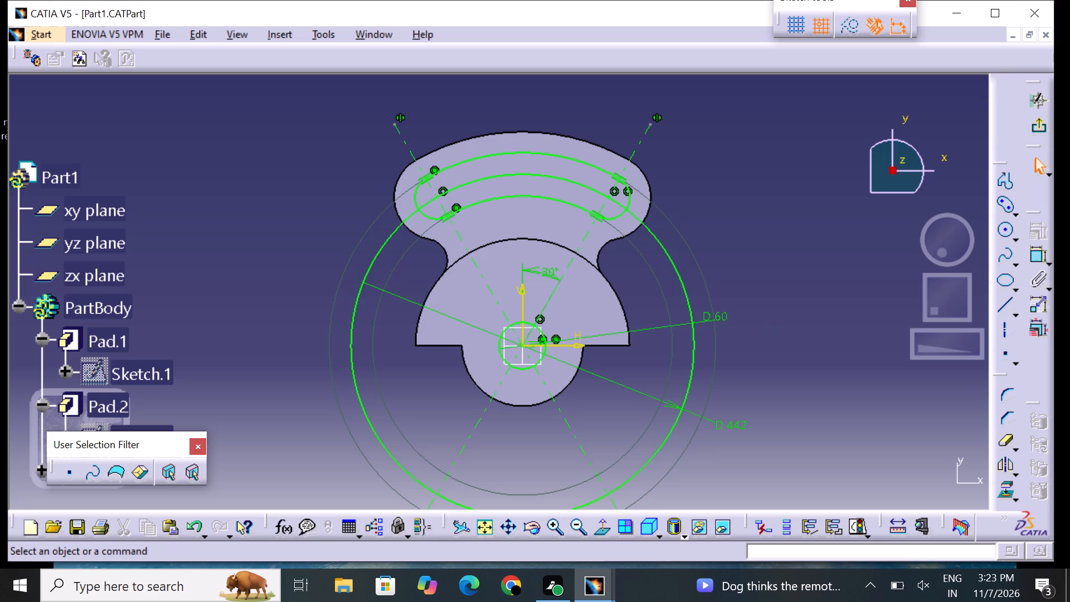
Set the small origin-centred circle's diameter to 120 mm.
{"action": "double_click", "coordinate": [721, 320]}
{"action": "key", "text": "BackSpace"}
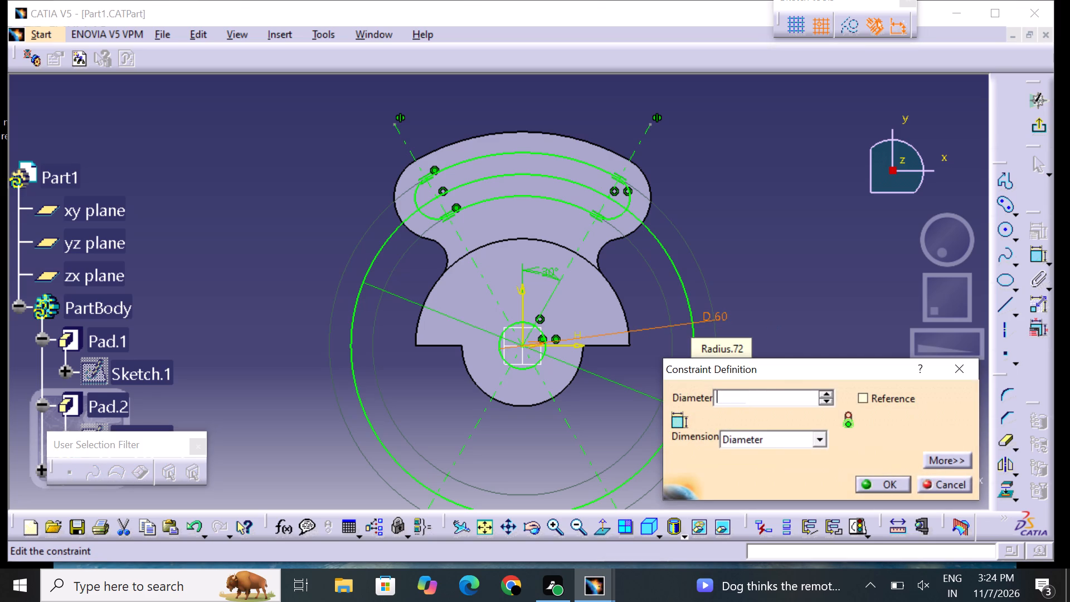
{"action": "type", "text": "12"}
{"action": "key", "text": "0"}
{"action": "key", "text": "Return"}
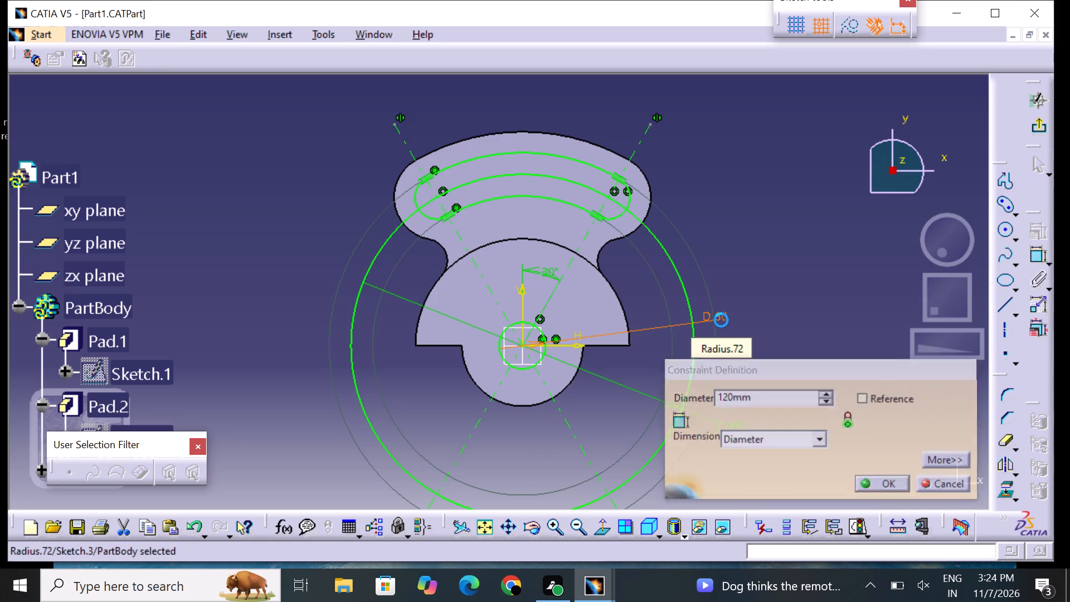
{"action": "left_click", "coordinate": [714, 324]}
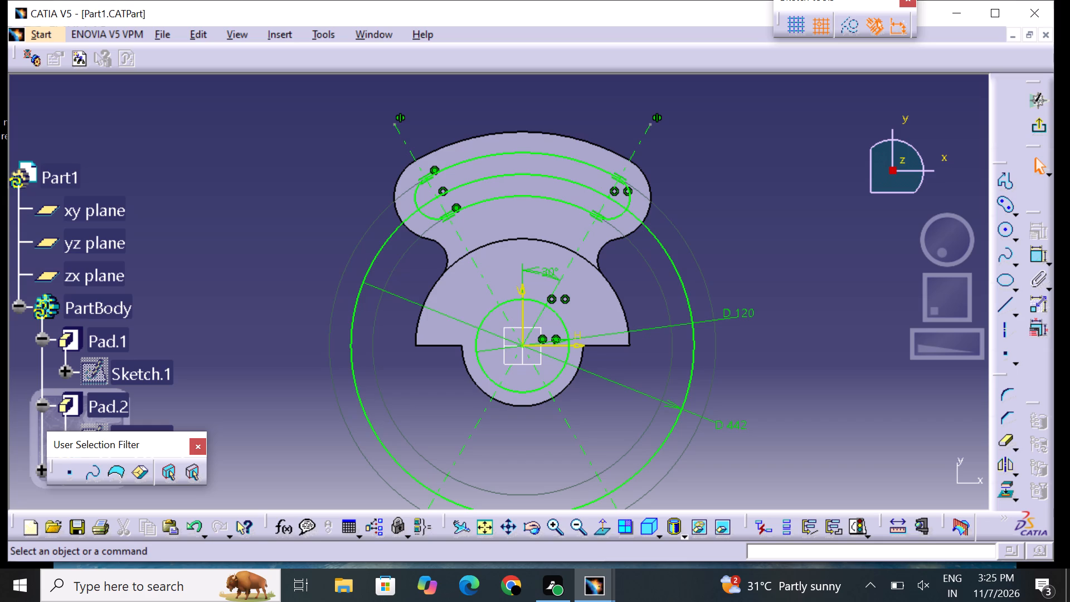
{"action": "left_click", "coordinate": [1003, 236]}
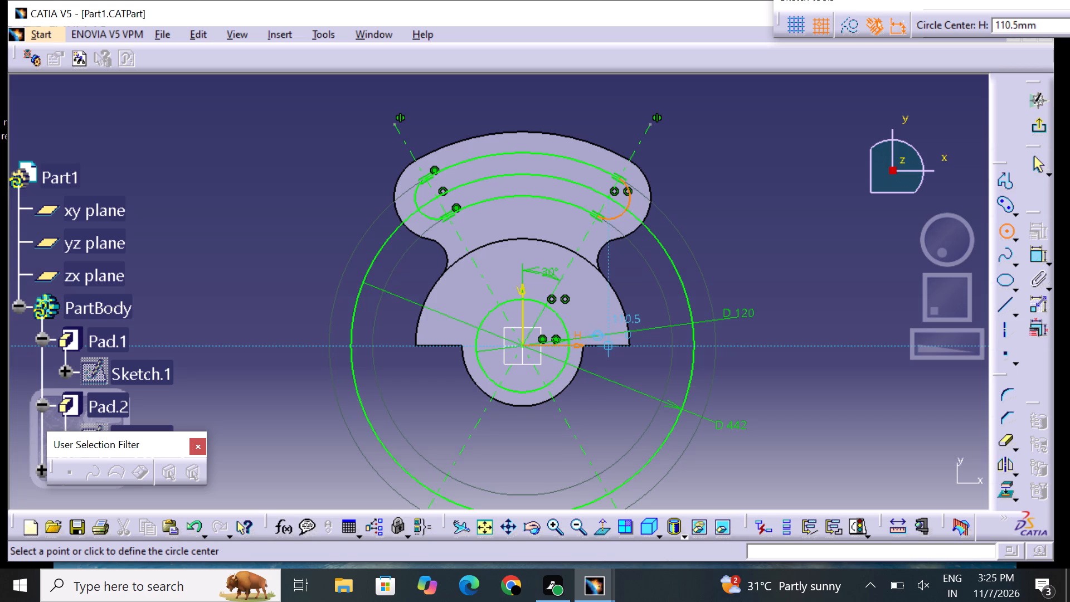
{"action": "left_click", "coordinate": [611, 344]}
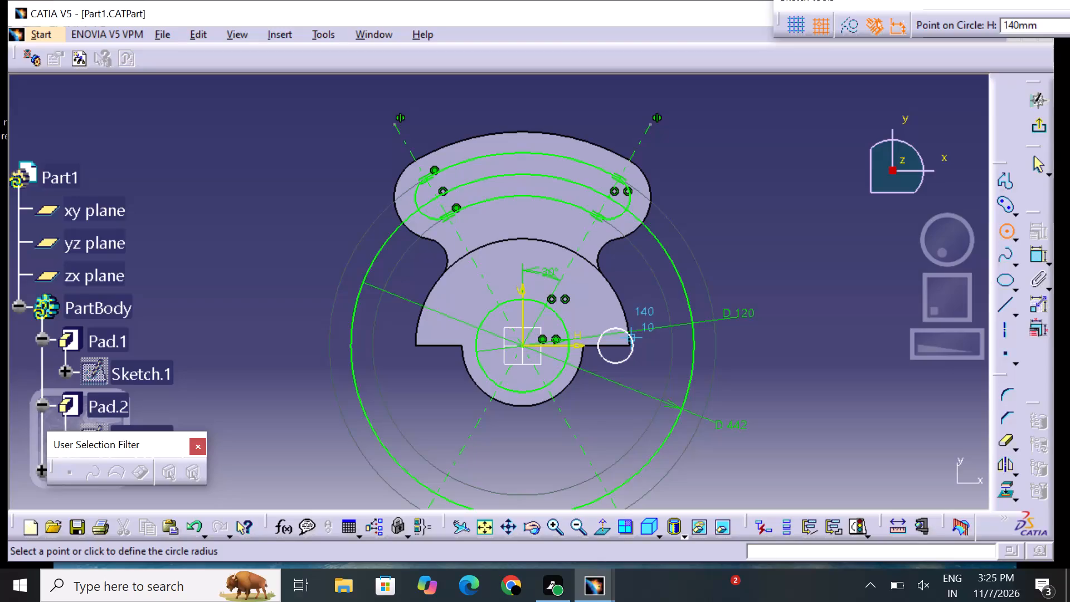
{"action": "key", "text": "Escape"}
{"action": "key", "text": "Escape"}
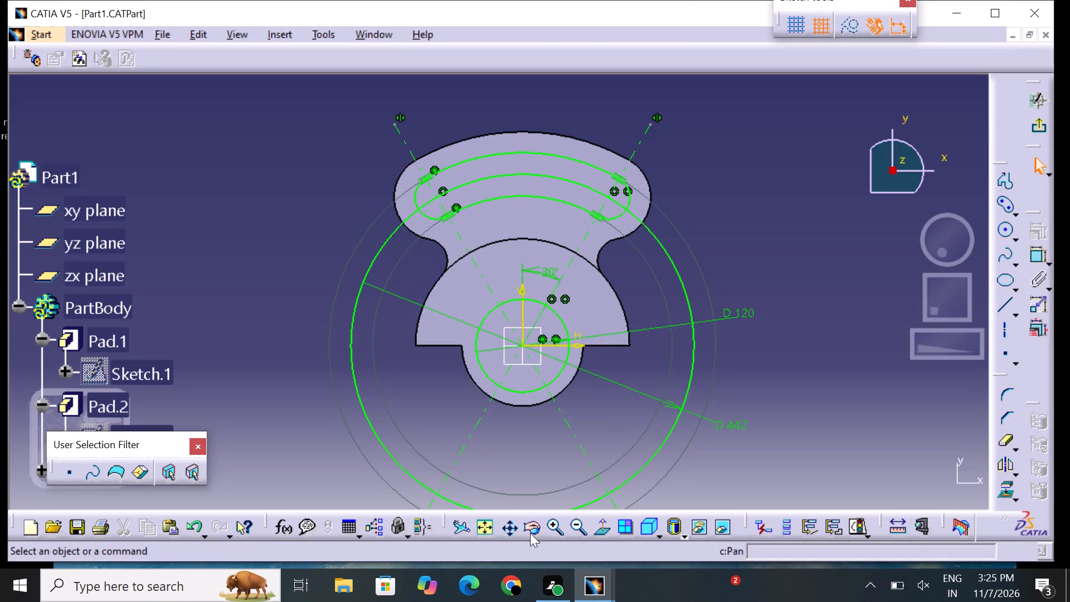
Sketch a small circle centred on the horizontal axis about 110 mm from the origin, on the right-hand flat edge.
{"action": "left_click", "coordinate": [554, 530]}
{"action": "middle_click_drag", "start_coordinate": [689, 394], "coordinate": [619, 413]}
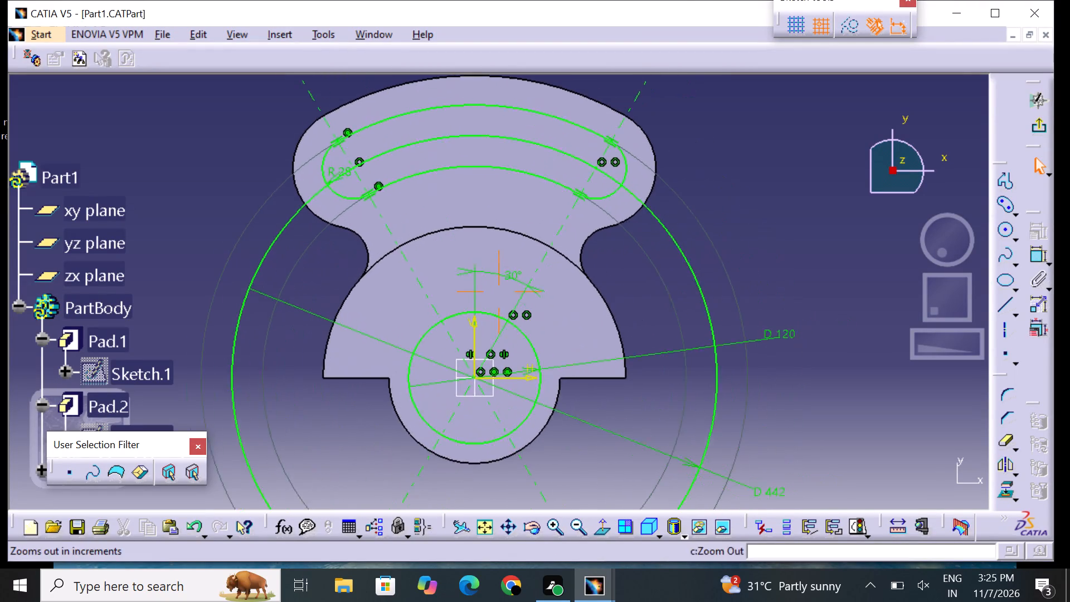
{"action": "middle_click_drag", "start_coordinate": [619, 413], "coordinate": [615, 419]}
{"action": "left_click", "coordinate": [1002, 233]}
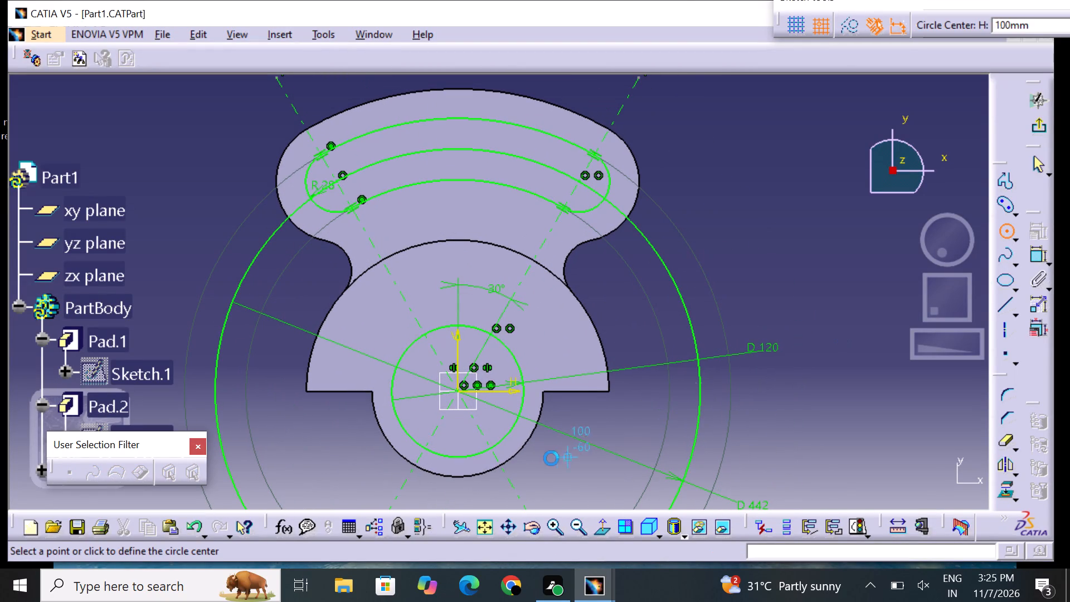
{"action": "left_click", "coordinate": [576, 393]}
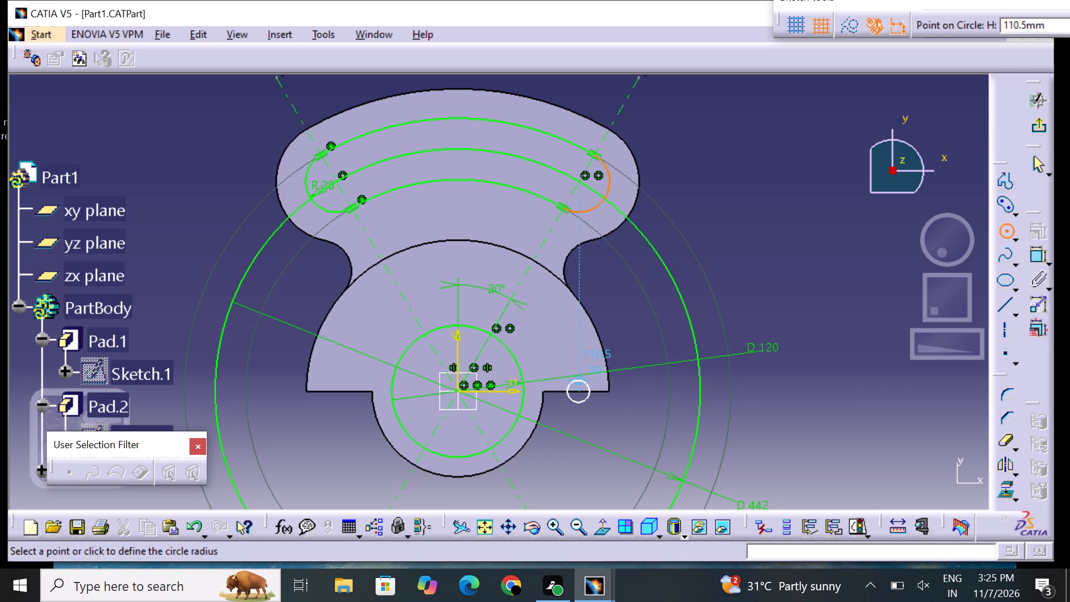
{"action": "left_click", "coordinate": [583, 371]}
{"action": "left_click", "coordinate": [651, 390]}
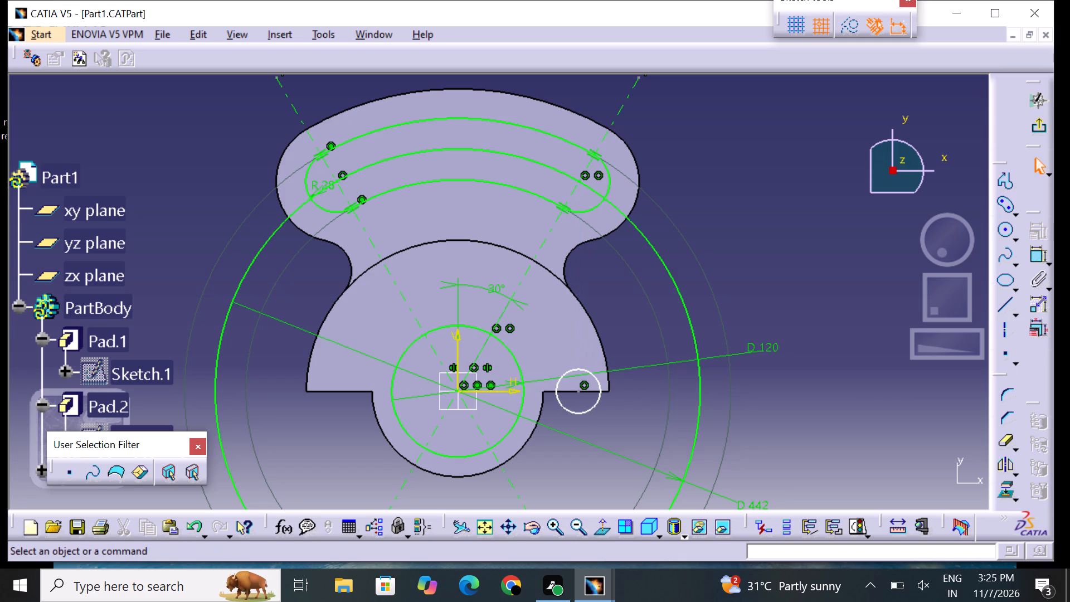
Dimension the small circle on the right-hand flat edge and set its diameter to 35 mm.
{"action": "left_click", "coordinate": [1041, 253]}
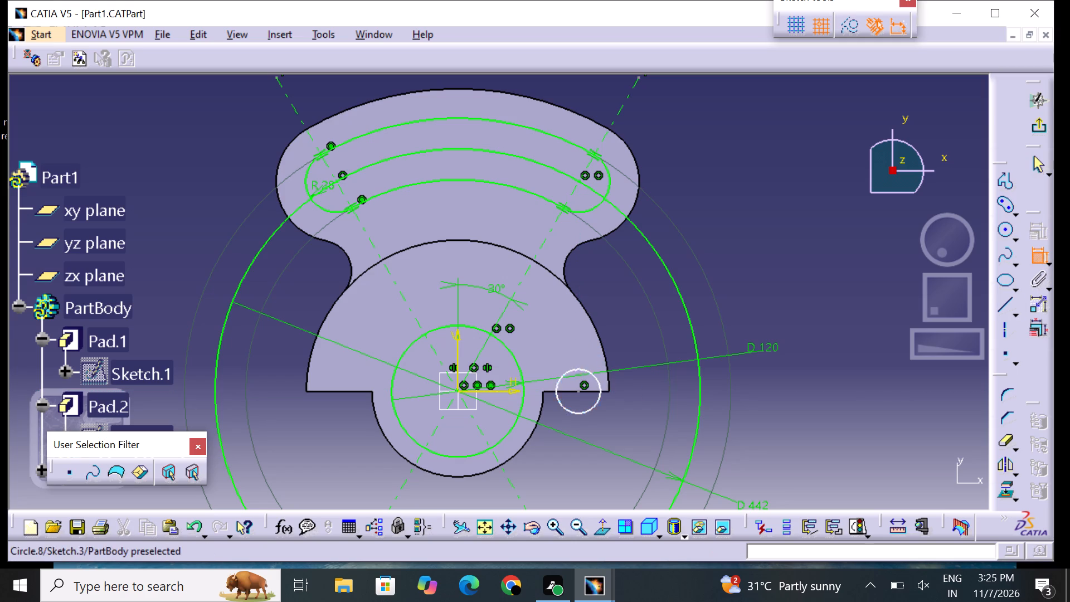
{"action": "left_click", "coordinate": [597, 400]}
{"action": "left_click", "coordinate": [660, 426]}
{"action": "double_click", "coordinate": [660, 423]}
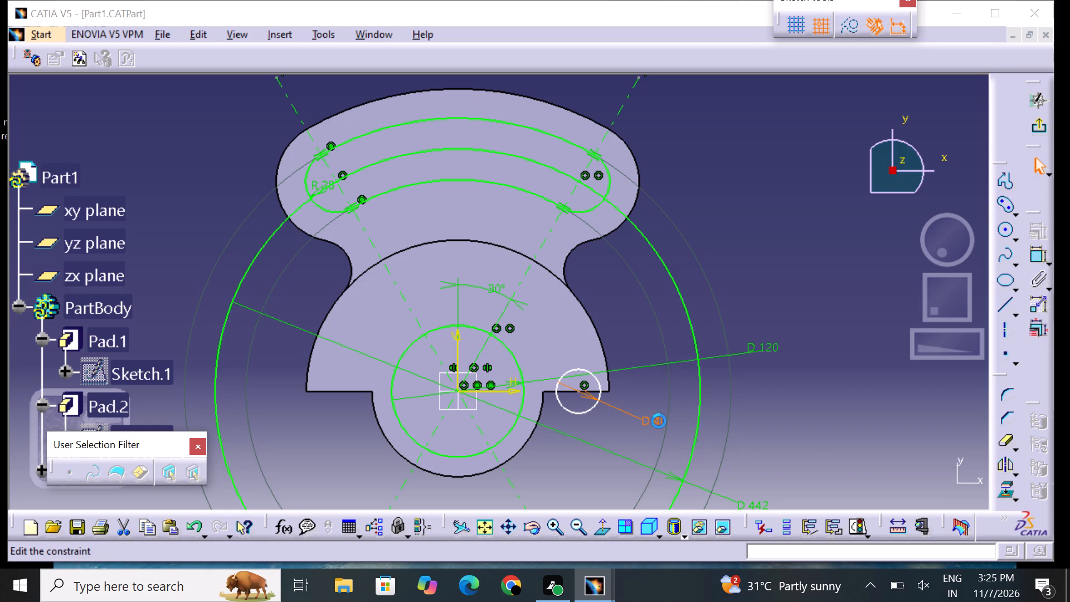
{"action": "key", "text": "BackSpace"}
{"action": "type", "text": "35"}
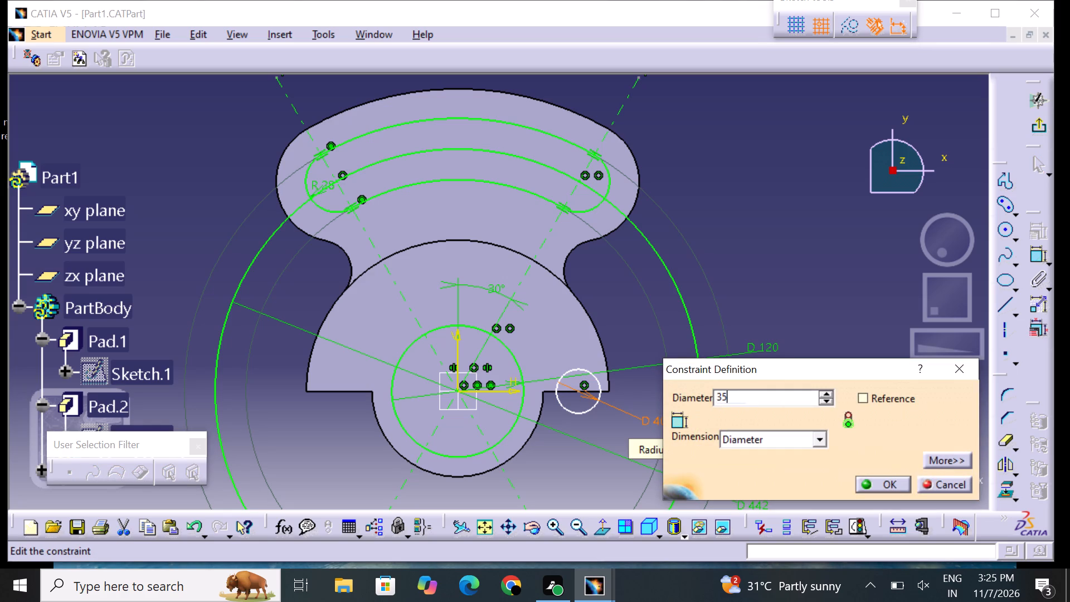
{"action": "key", "text": "Return"}
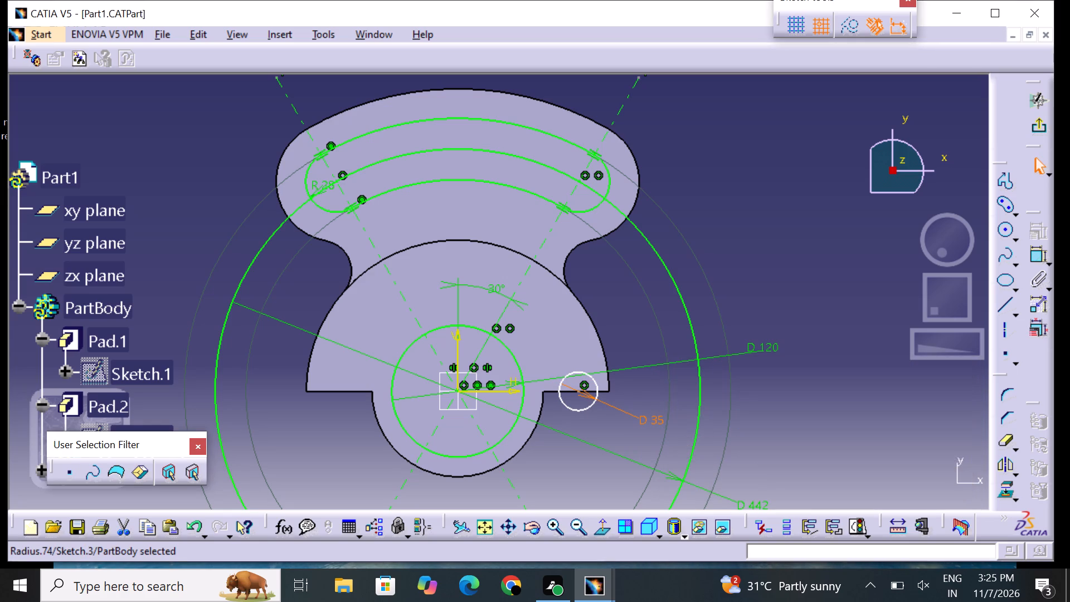
{"action": "left_click", "coordinate": [676, 413]}
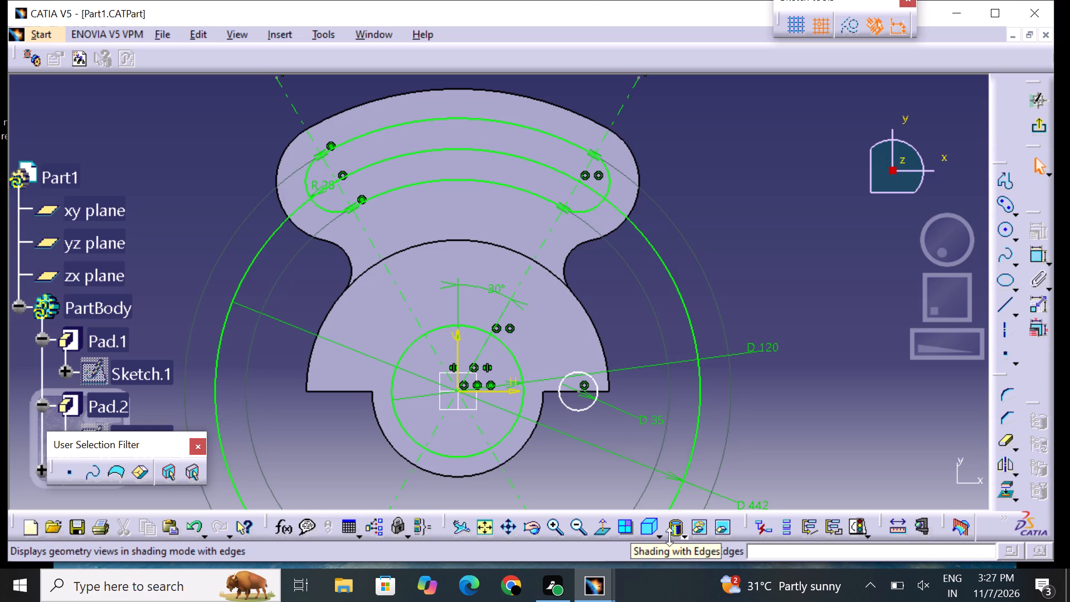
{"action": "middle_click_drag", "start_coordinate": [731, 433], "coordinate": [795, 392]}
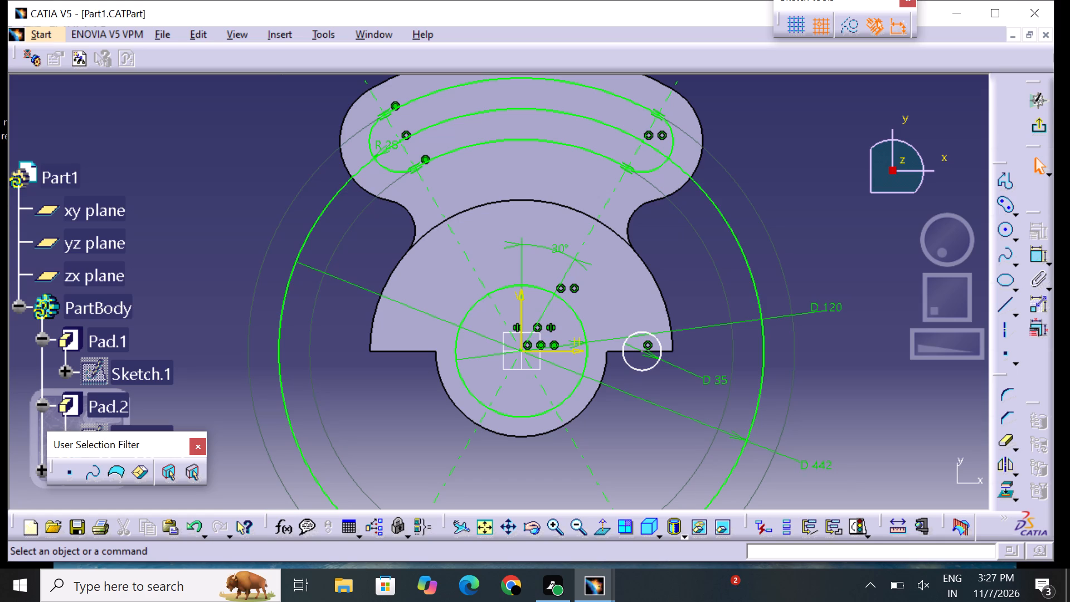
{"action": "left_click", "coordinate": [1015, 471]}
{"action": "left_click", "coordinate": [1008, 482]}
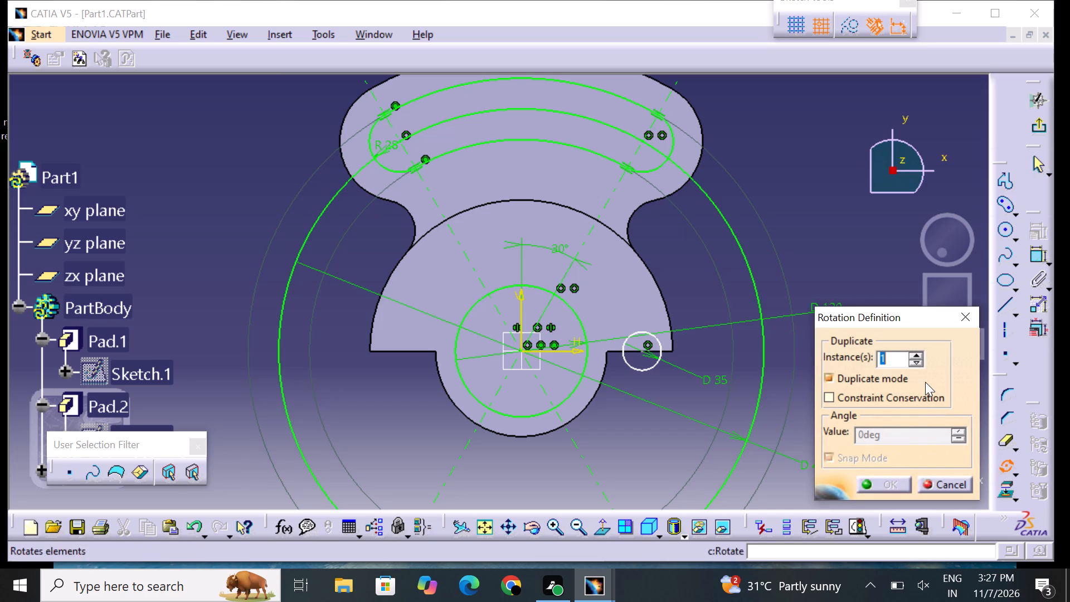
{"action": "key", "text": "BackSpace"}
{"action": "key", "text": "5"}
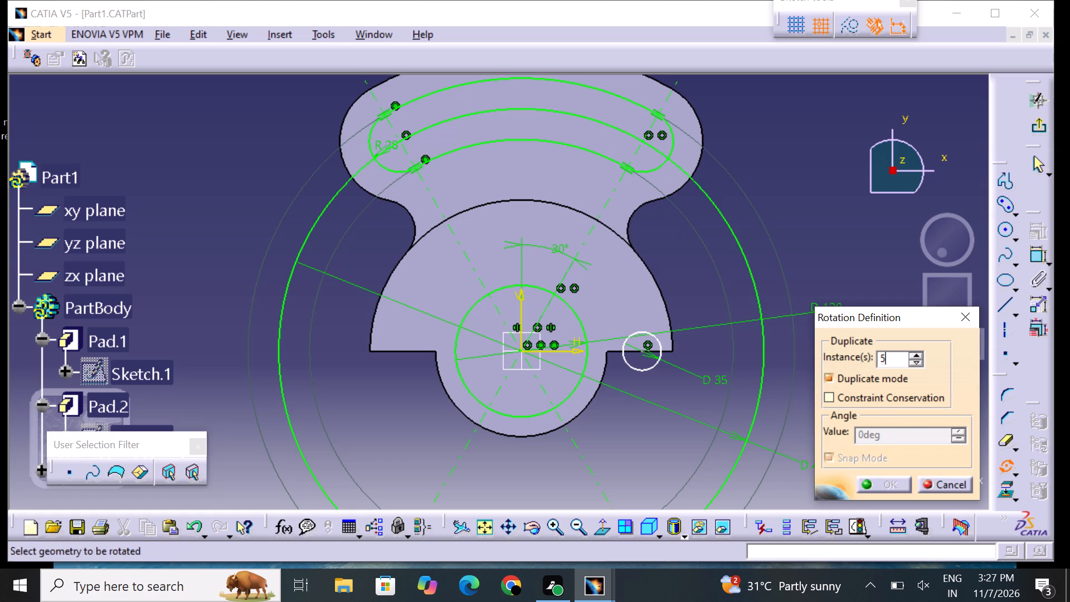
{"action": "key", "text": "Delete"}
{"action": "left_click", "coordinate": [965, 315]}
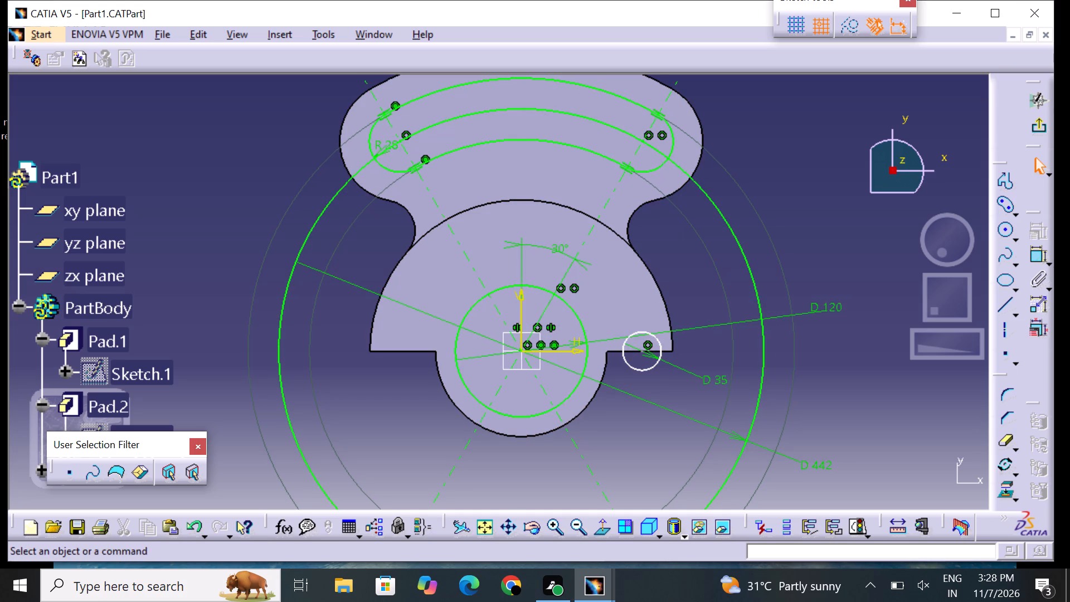
Mirror the D 35 circle on the right-hand flat edge about the vertical axis.
{"action": "left_click", "coordinate": [659, 356]}
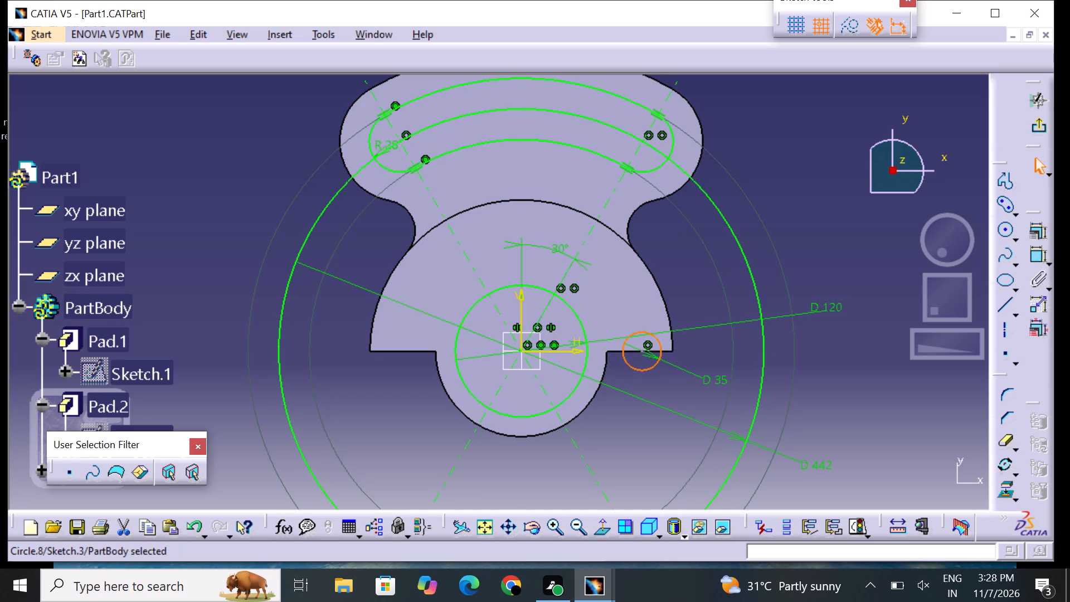
{"action": "left_click", "coordinate": [1016, 448]}
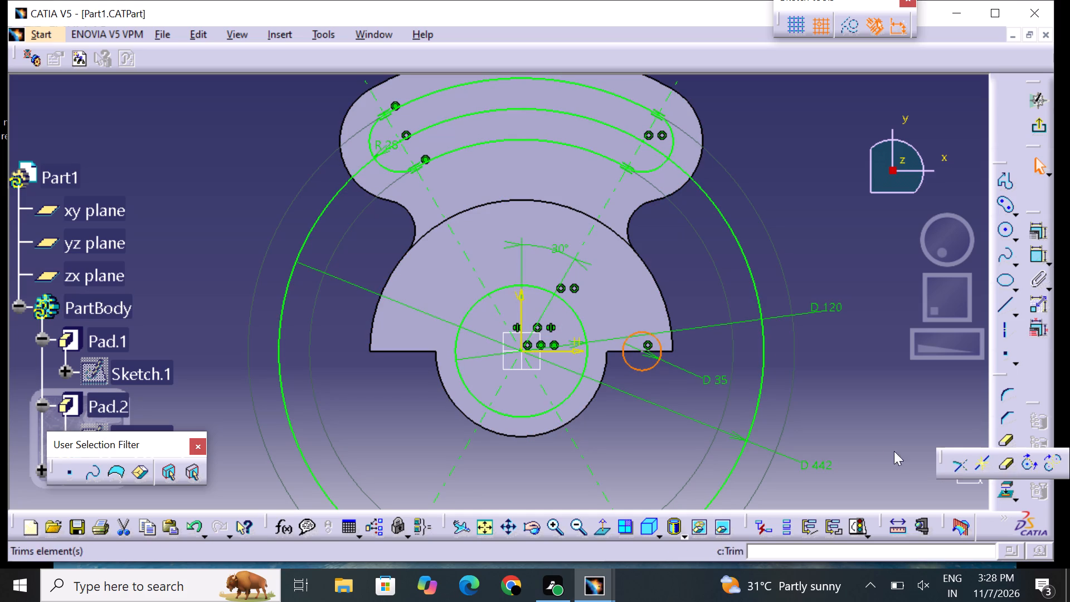
{"action": "left_click", "coordinate": [870, 440]}
{"action": "left_click", "coordinate": [1018, 472]}
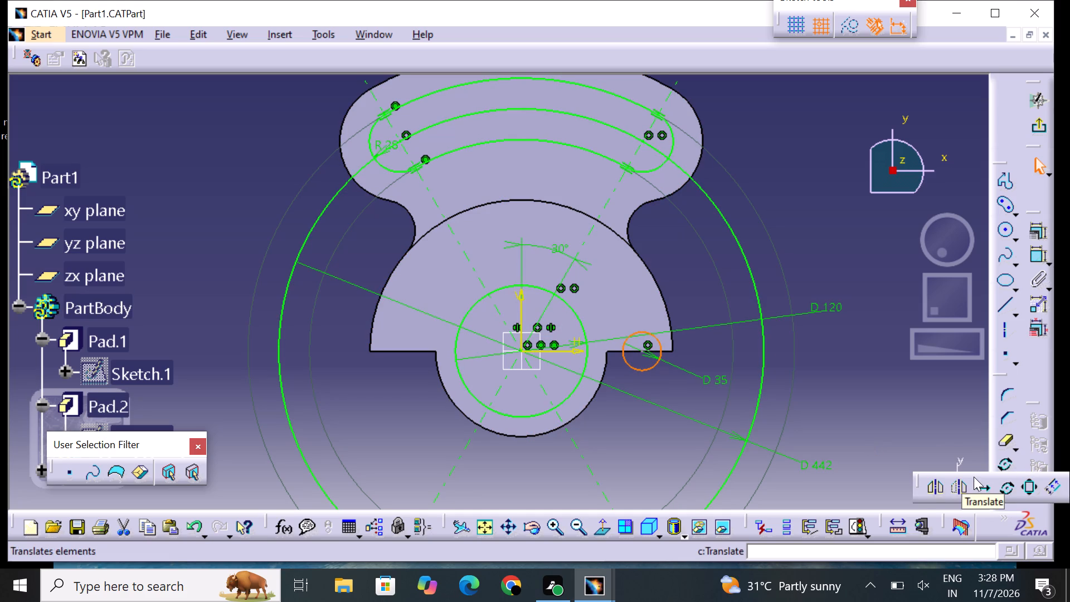
{"action": "left_click", "coordinate": [941, 488]}
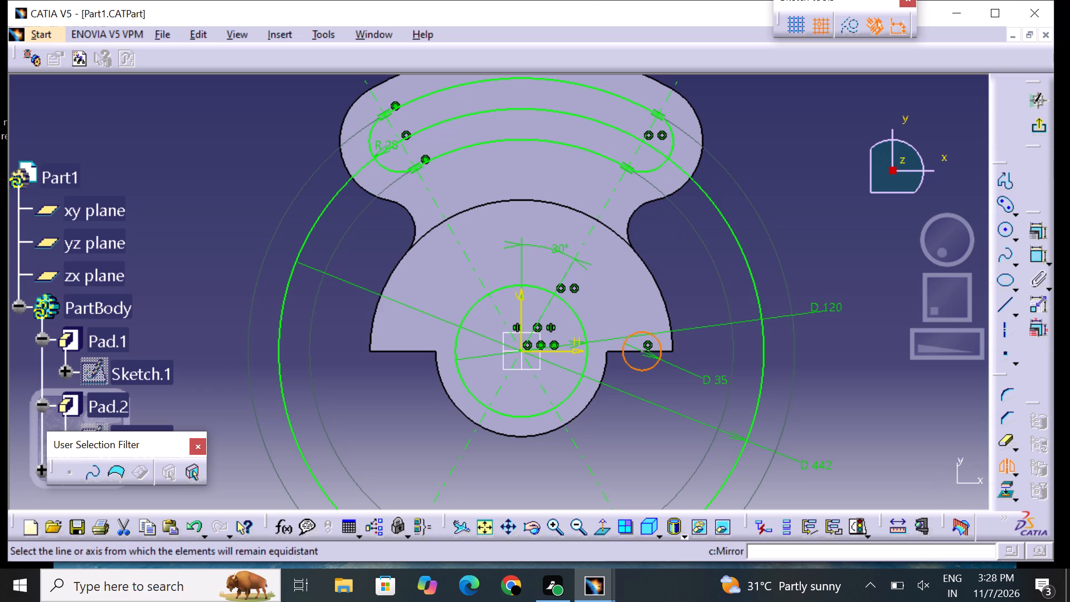
{"action": "left_click", "coordinate": [520, 303]}
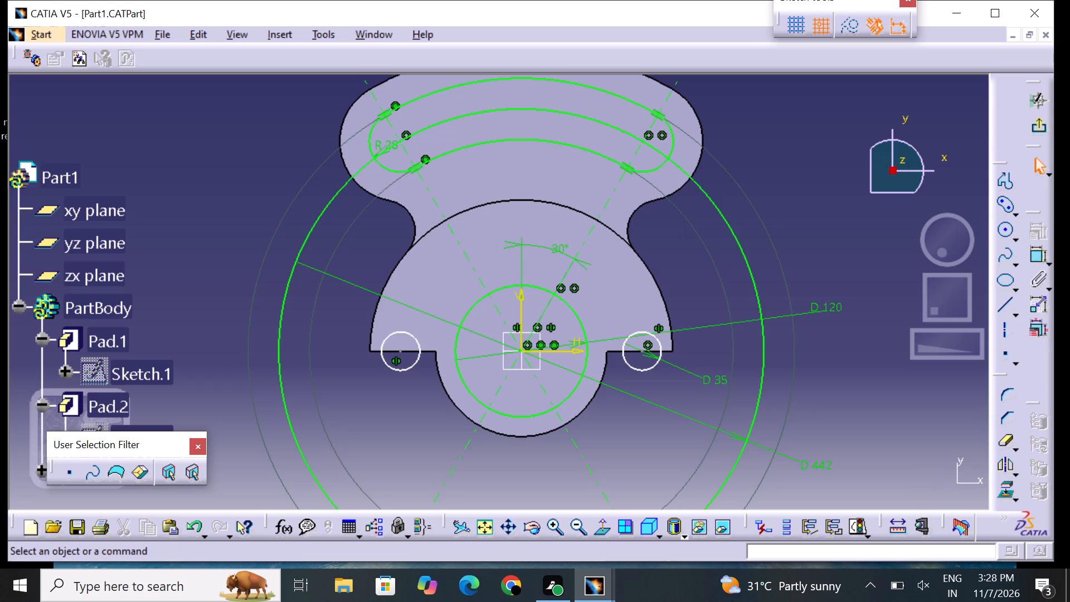
{"action": "left_click", "coordinate": [824, 405]}
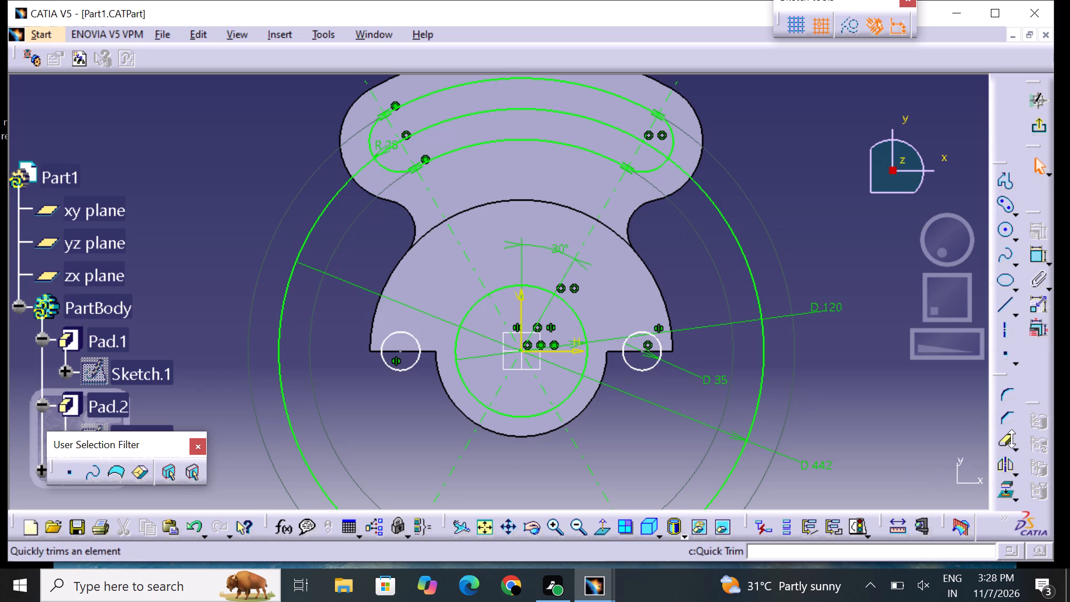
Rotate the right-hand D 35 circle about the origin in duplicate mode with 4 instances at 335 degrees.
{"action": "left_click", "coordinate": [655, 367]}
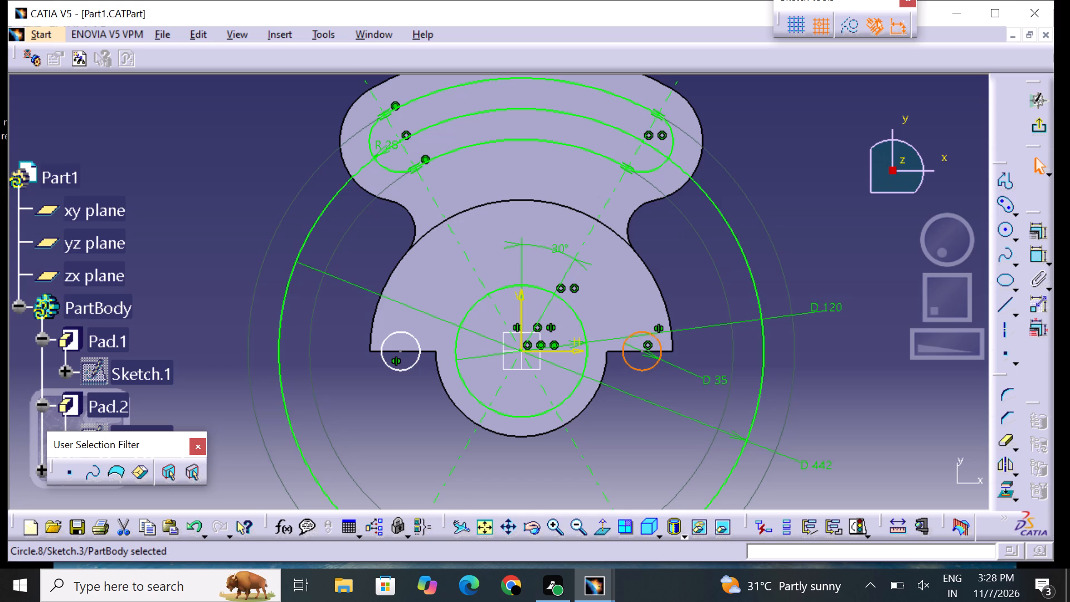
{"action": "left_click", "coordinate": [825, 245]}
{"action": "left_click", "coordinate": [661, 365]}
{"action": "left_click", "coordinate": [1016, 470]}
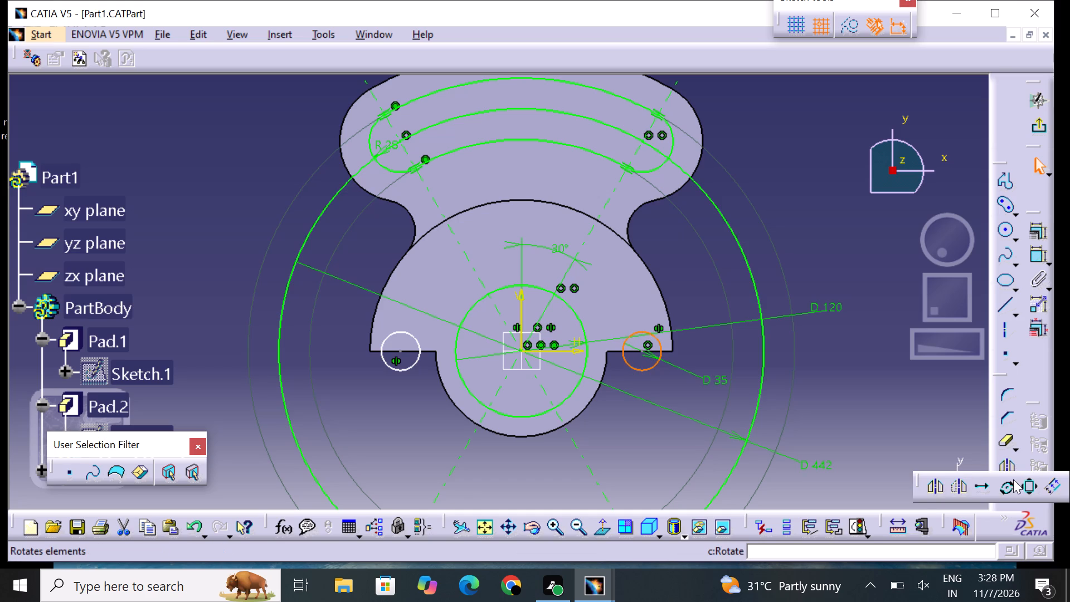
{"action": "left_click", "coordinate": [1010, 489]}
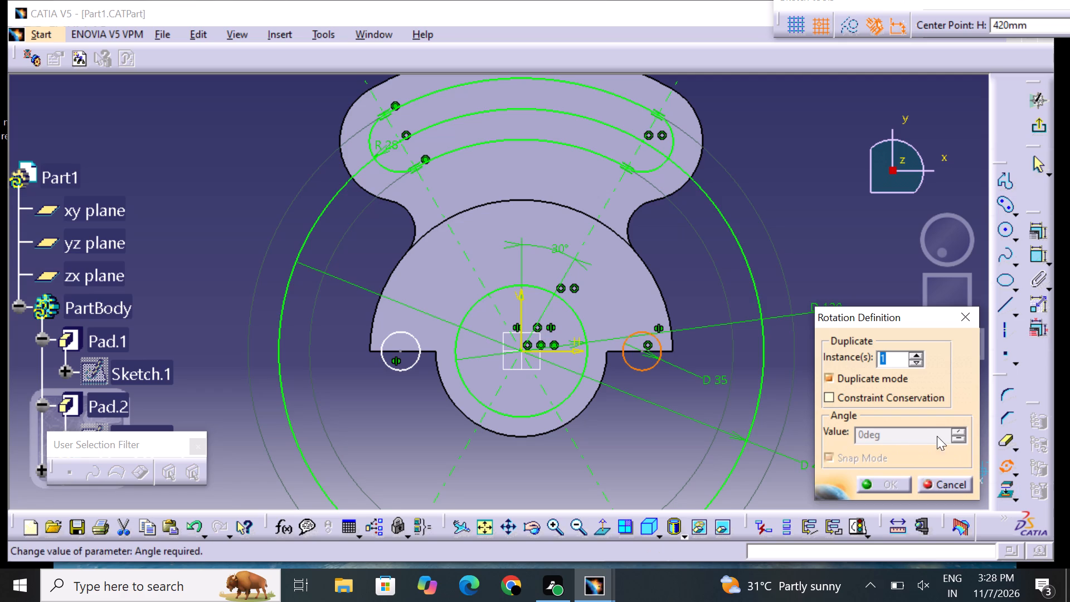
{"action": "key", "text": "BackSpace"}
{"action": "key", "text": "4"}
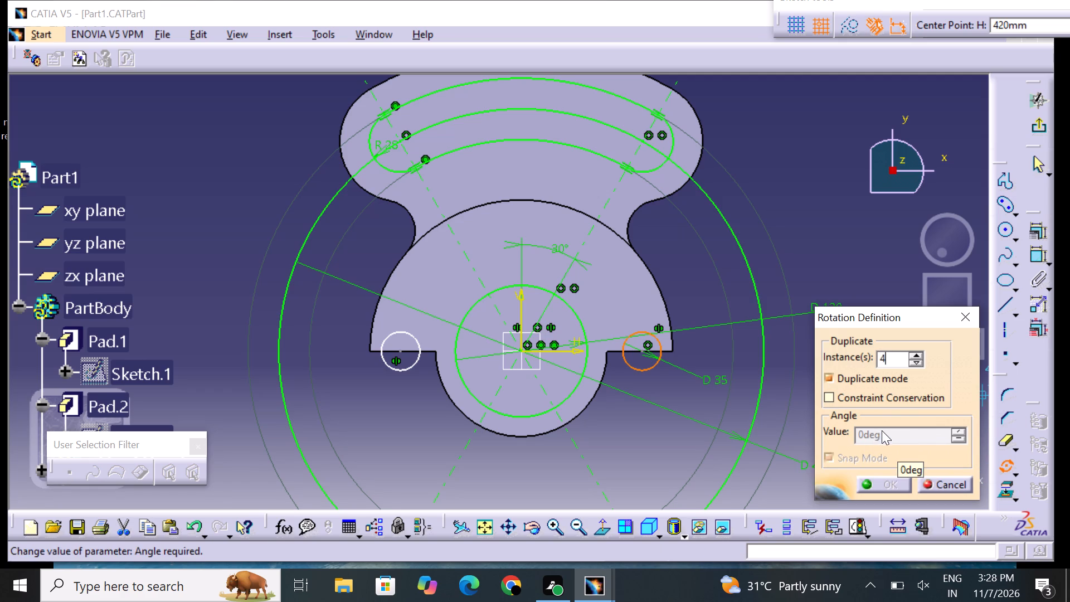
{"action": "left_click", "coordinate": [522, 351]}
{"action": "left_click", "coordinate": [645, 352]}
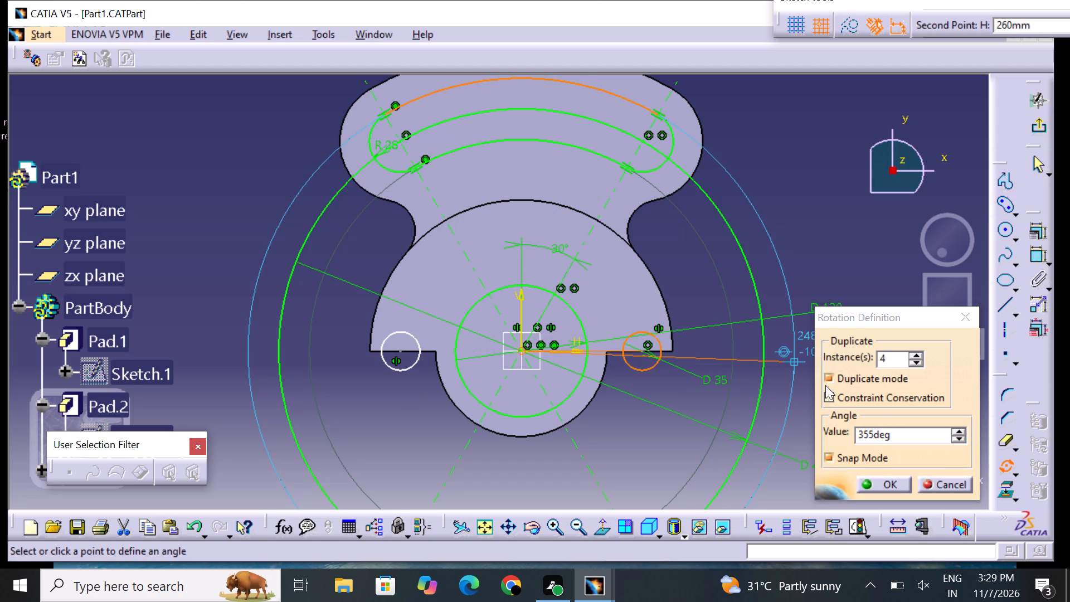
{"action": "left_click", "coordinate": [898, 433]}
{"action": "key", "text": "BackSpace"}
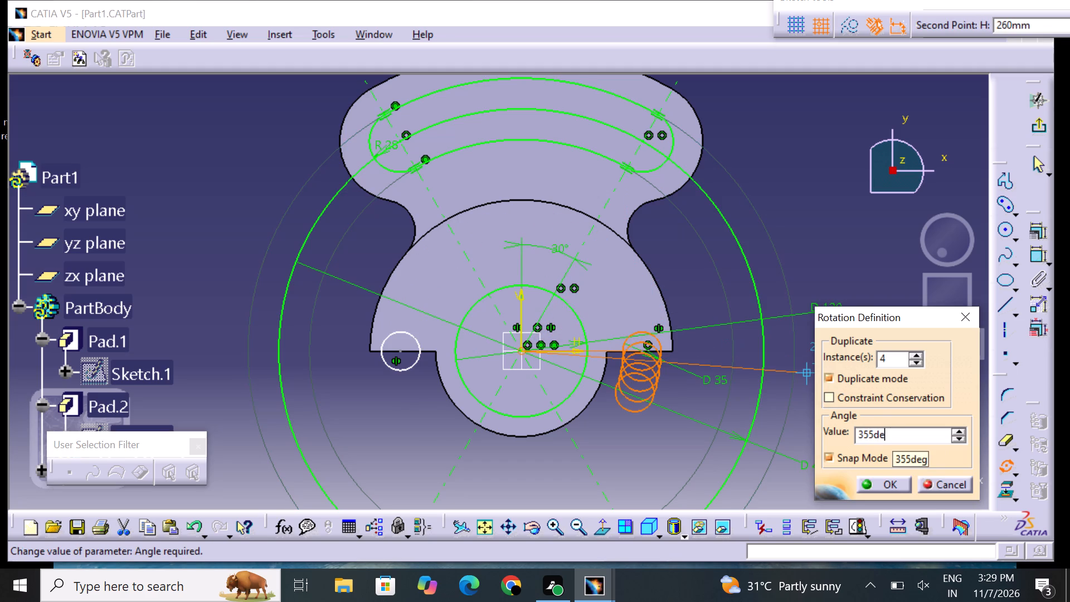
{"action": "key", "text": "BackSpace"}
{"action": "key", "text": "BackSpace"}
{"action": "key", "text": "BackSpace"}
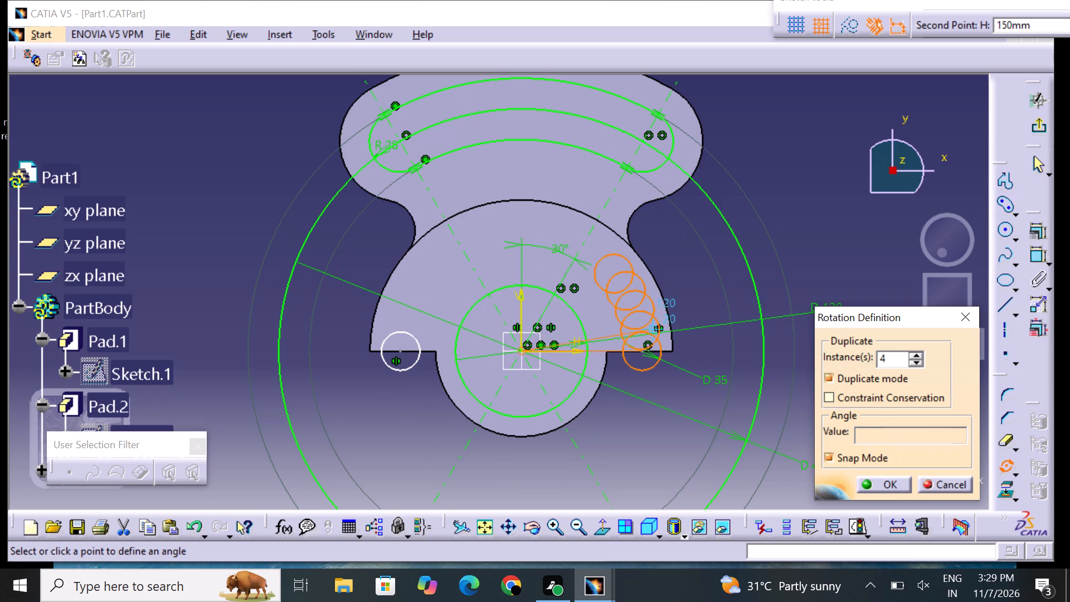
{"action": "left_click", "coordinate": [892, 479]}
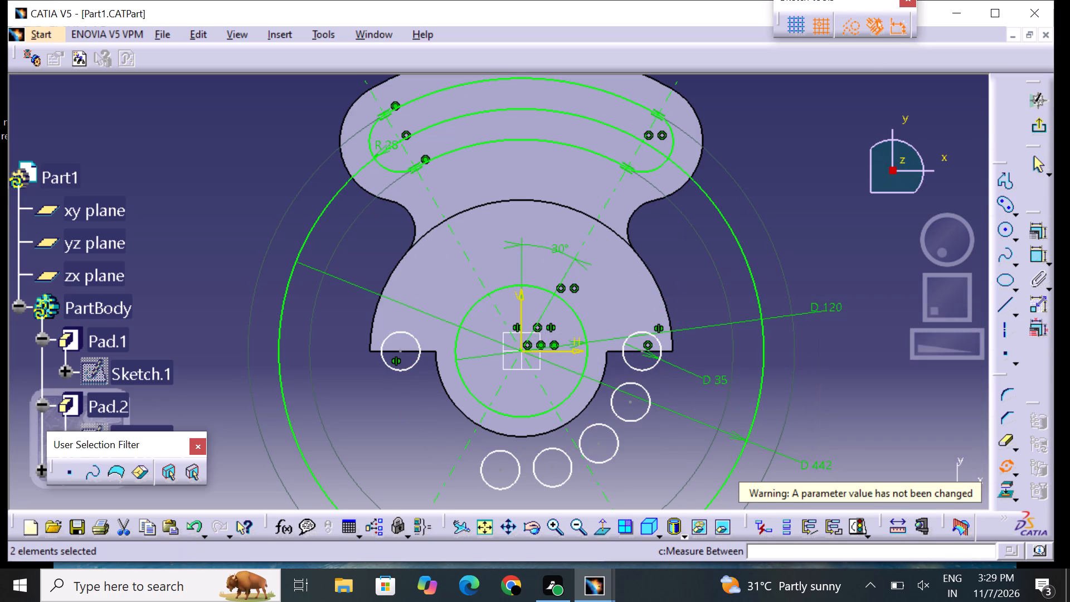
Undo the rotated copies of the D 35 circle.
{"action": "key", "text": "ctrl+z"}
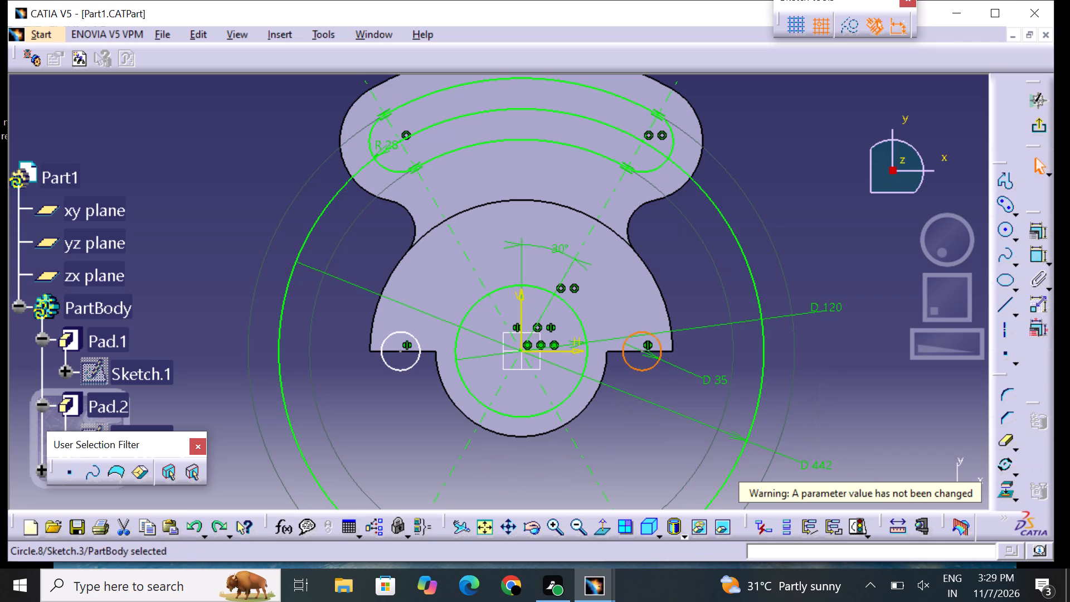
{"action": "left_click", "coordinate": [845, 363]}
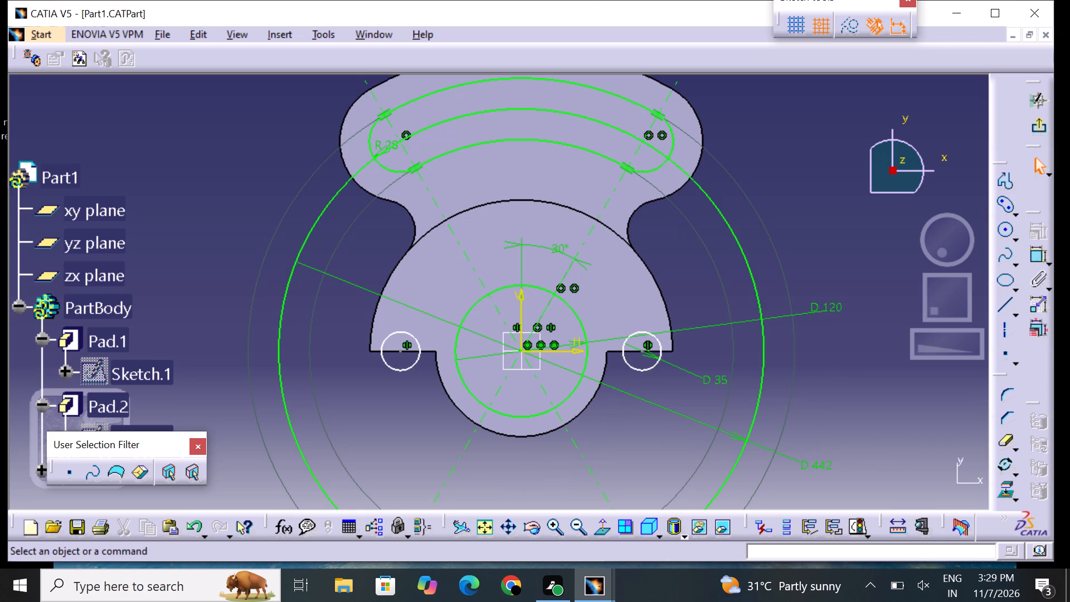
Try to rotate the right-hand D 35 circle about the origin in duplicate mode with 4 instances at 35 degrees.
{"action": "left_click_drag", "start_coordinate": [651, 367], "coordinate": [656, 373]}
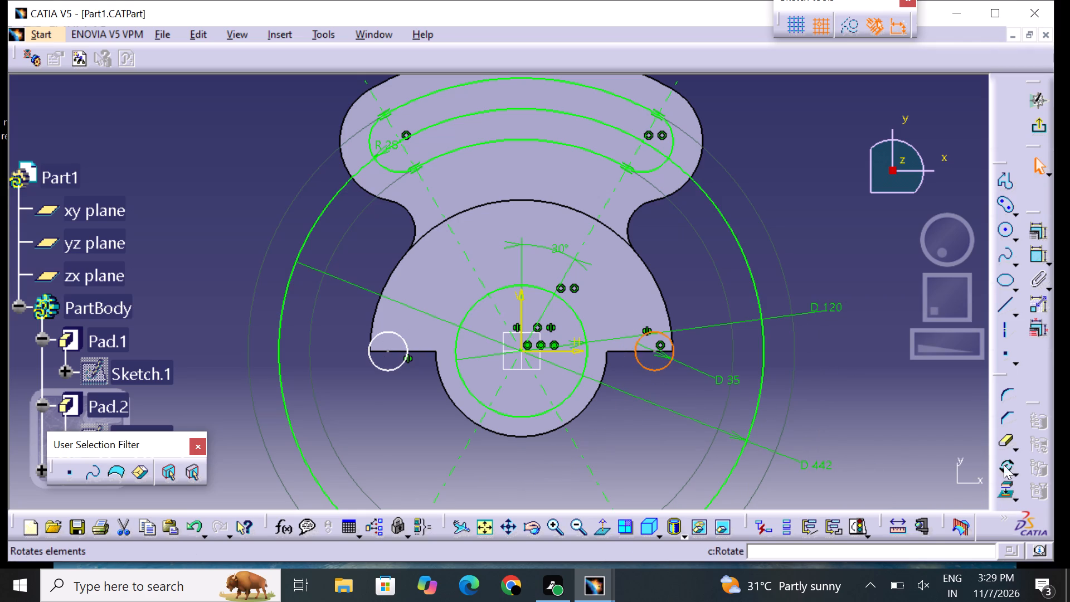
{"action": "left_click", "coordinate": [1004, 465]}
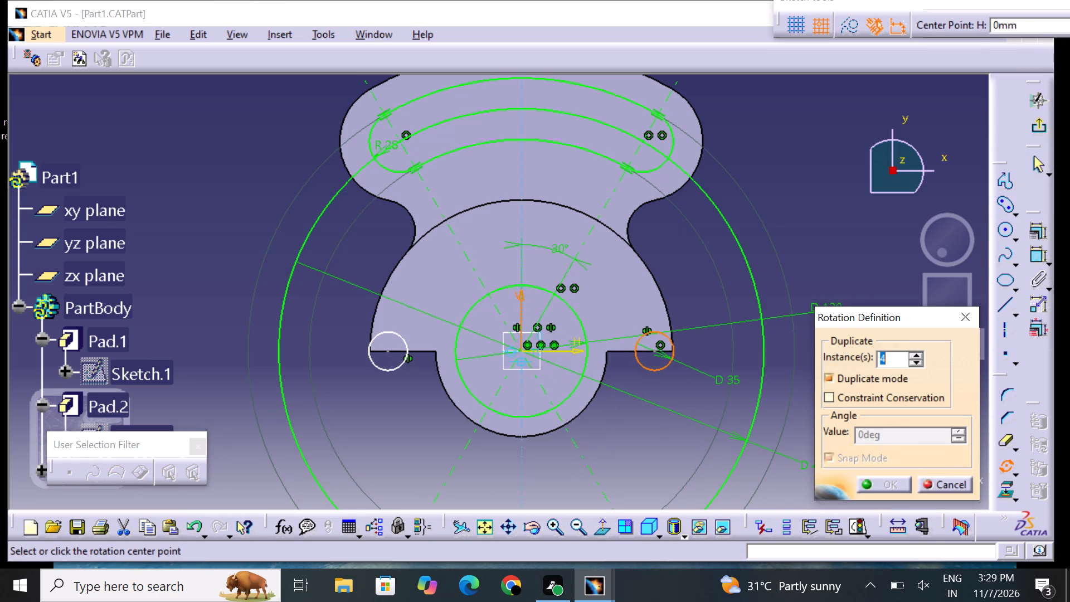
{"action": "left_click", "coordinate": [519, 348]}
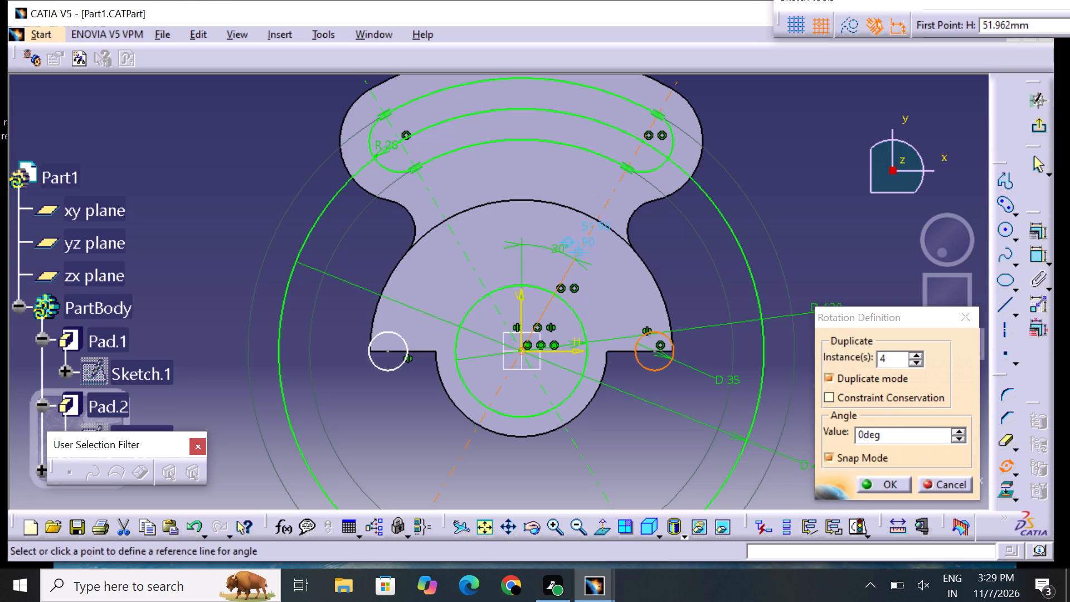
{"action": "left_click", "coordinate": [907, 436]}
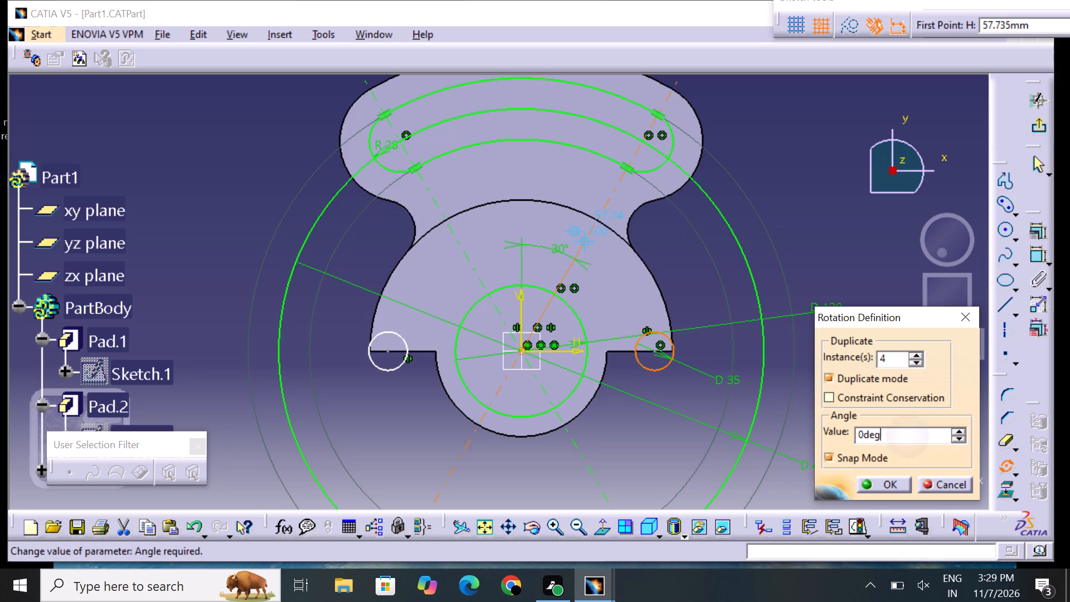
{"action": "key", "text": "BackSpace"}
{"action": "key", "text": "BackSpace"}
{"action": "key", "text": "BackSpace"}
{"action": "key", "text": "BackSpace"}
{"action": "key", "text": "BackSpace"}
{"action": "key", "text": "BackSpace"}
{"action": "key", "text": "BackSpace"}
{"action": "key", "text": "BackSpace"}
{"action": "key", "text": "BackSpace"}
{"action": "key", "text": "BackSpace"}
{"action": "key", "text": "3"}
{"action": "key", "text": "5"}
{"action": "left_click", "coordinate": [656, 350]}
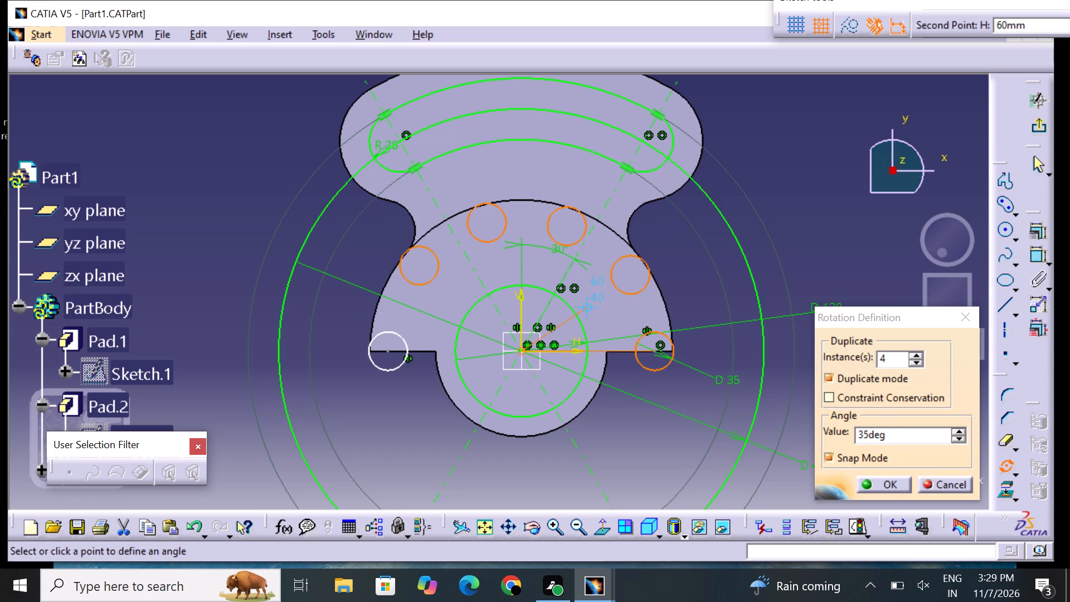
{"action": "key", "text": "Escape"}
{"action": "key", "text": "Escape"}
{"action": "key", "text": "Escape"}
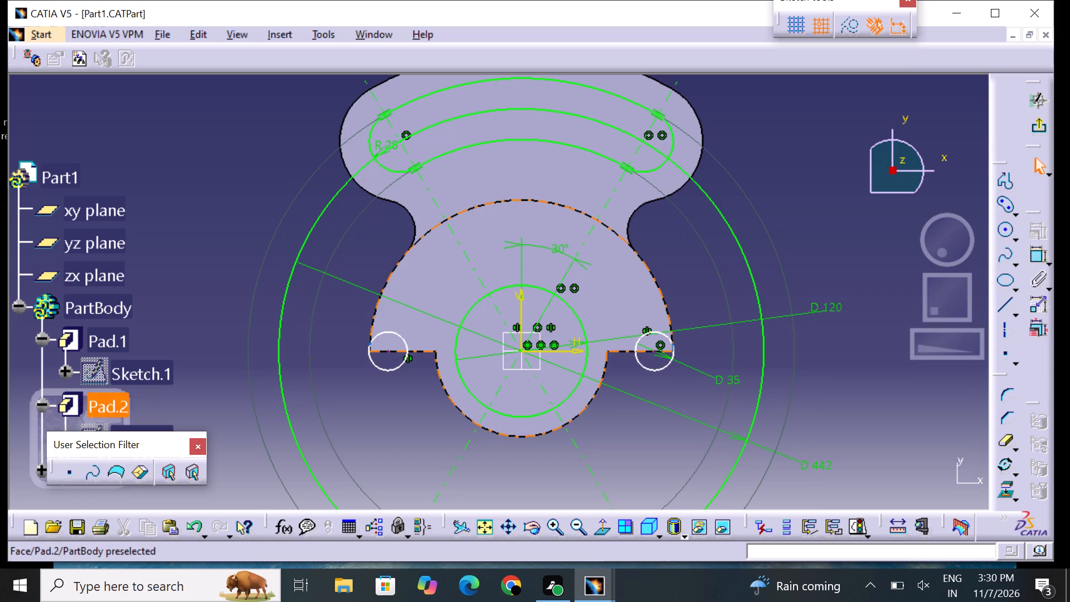
Move the right-hand D 35 circle slightly inward along the horizontal axis, towards the middle of the flat edge.
{"action": "left_click_drag", "start_coordinate": [640, 360], "coordinate": [635, 360]}
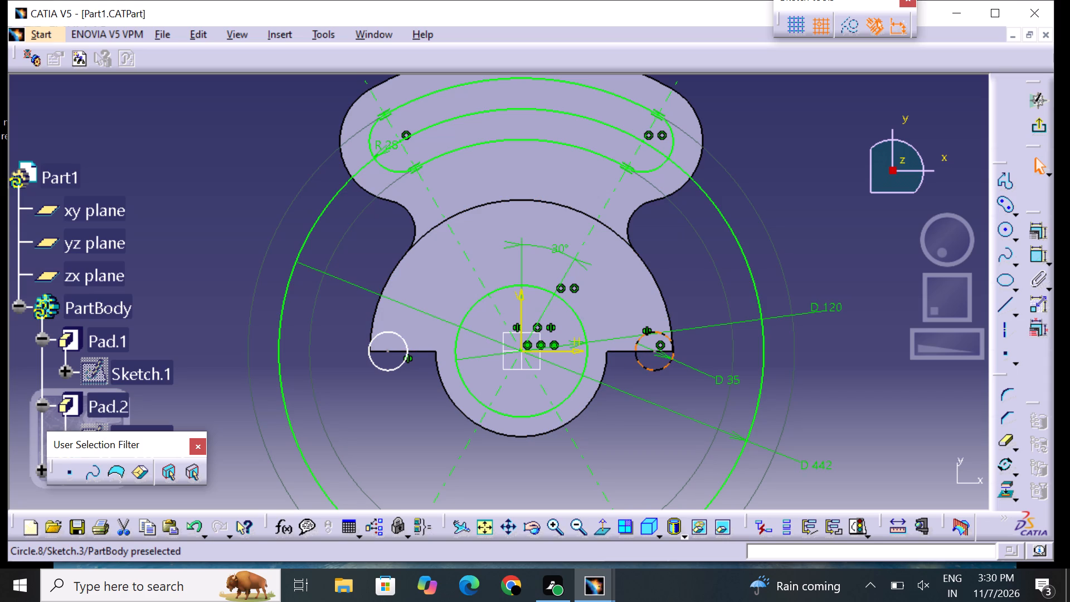
{"action": "left_click_drag", "start_coordinate": [635, 360], "coordinate": [631, 360]}
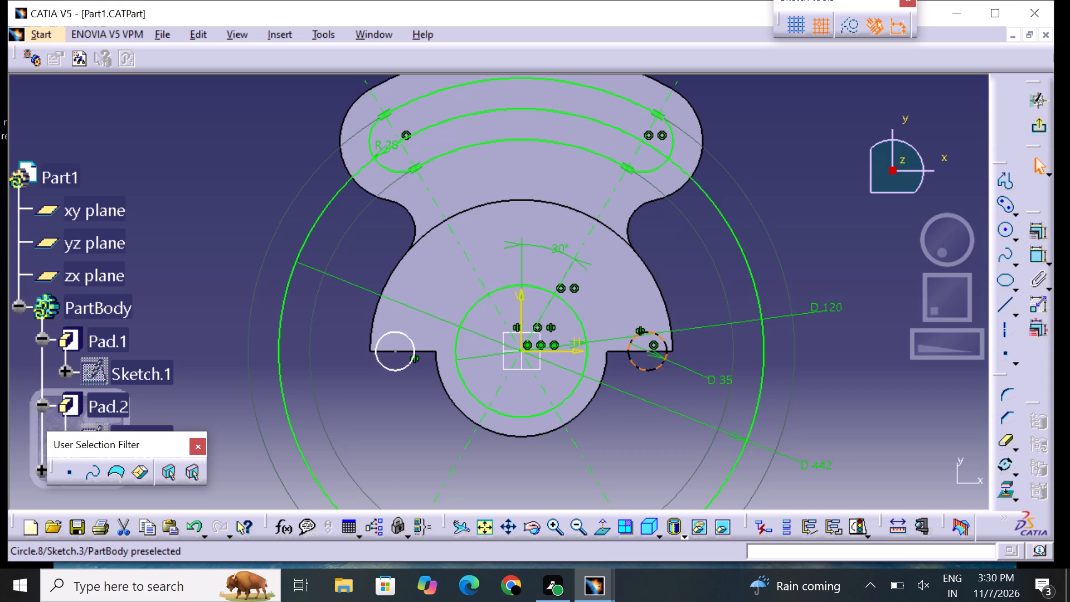
{"action": "left_click", "coordinate": [632, 360]}
{"action": "left_click", "coordinate": [687, 388]}
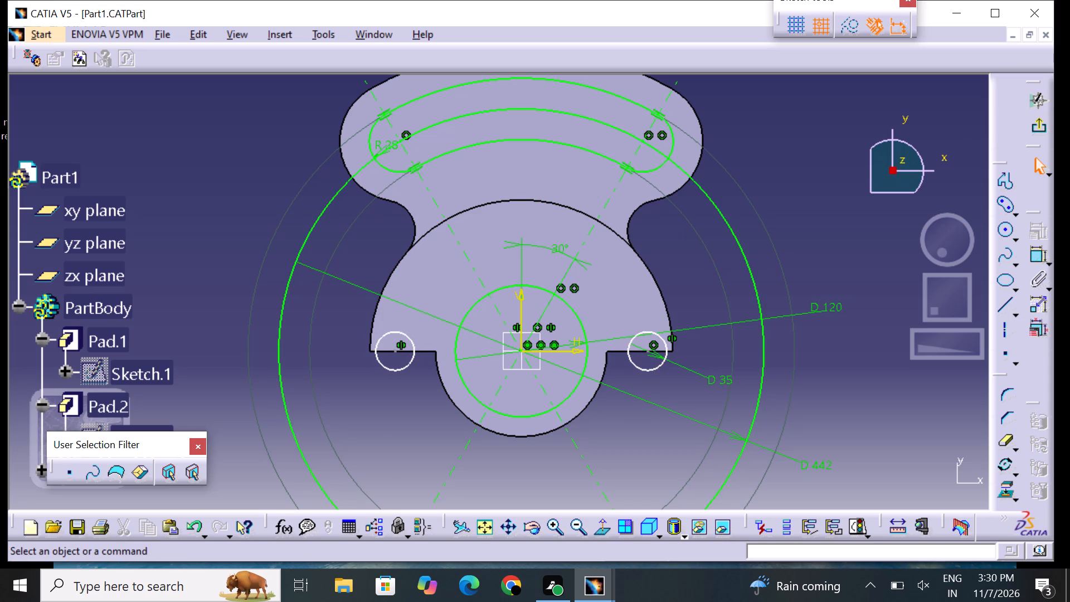
{"action": "left_click", "coordinate": [631, 365]}
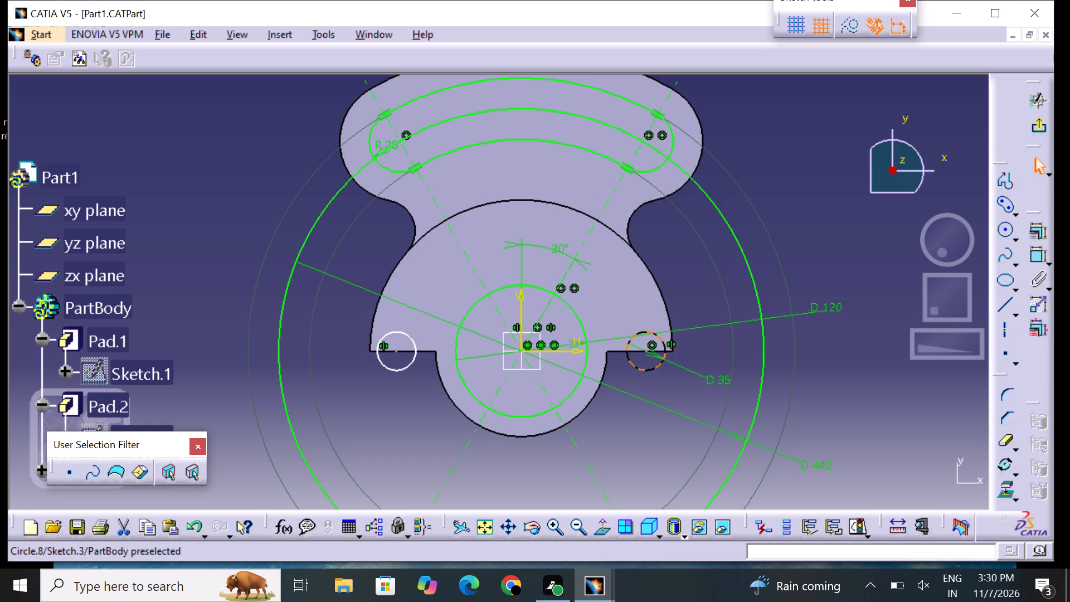
Rotate the right-hand D 35 circle about the origin in duplicate mode with 4 instances at 35 degrees.
{"action": "left_click", "coordinate": [685, 395]}
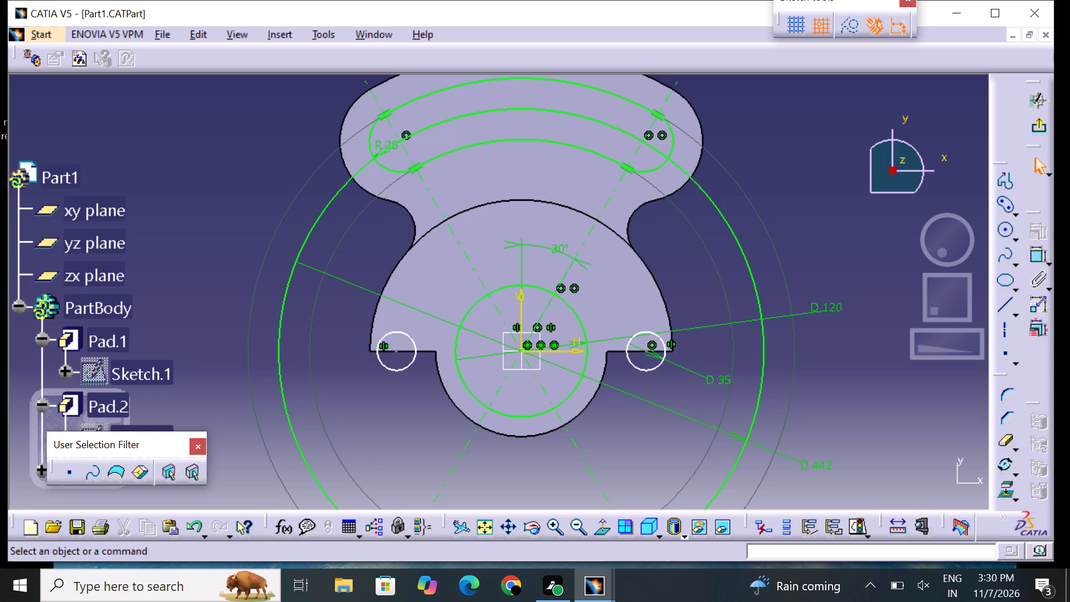
{"action": "left_click", "coordinate": [655, 365]}
{"action": "left_click", "coordinate": [1000, 465]}
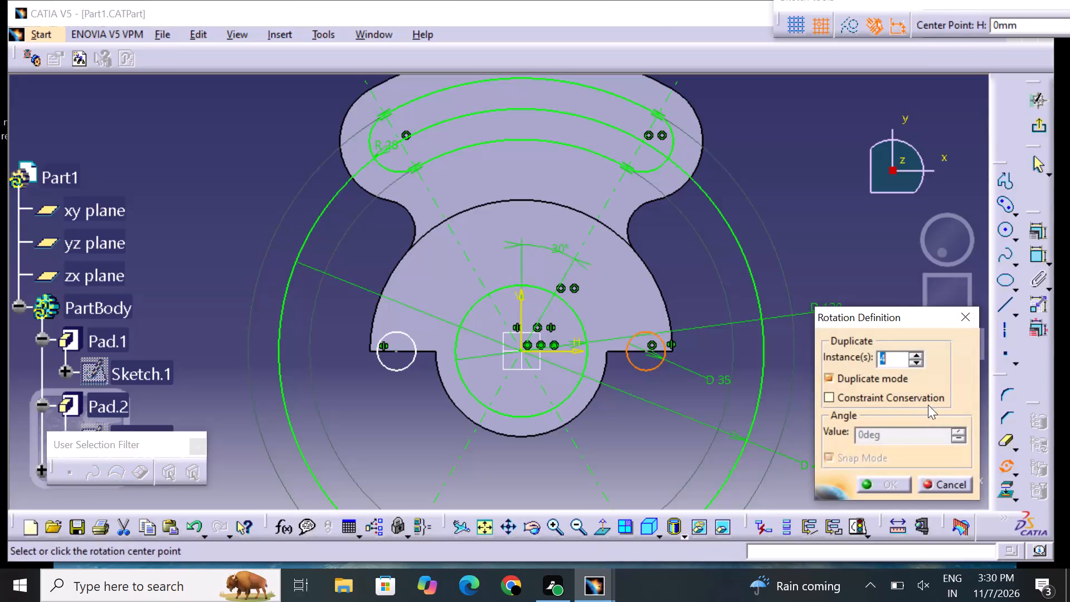
{"action": "left_click", "coordinate": [524, 350]}
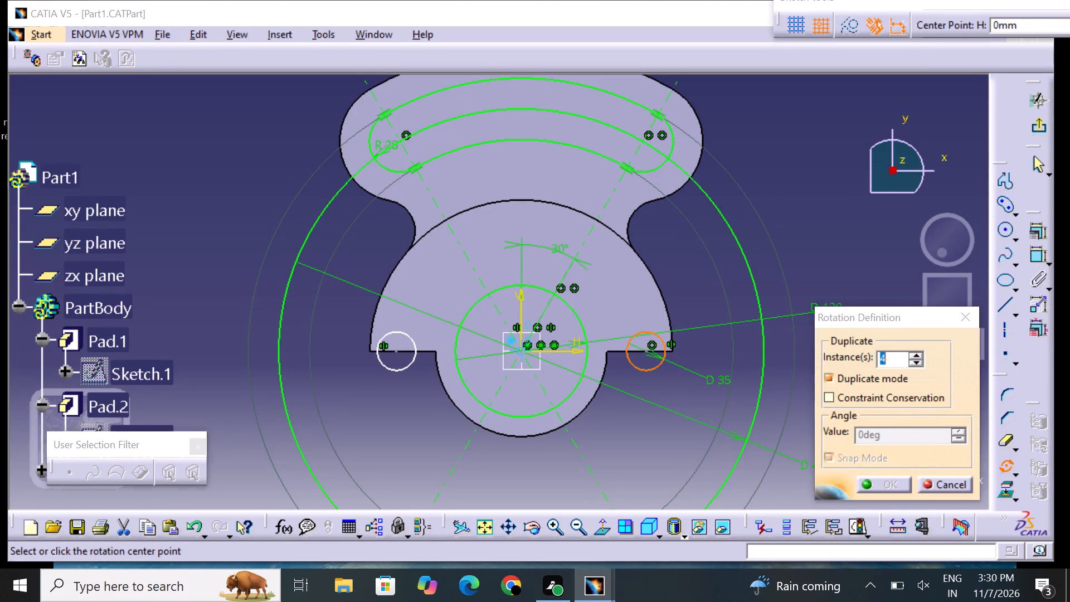
{"action": "left_click", "coordinate": [649, 351]}
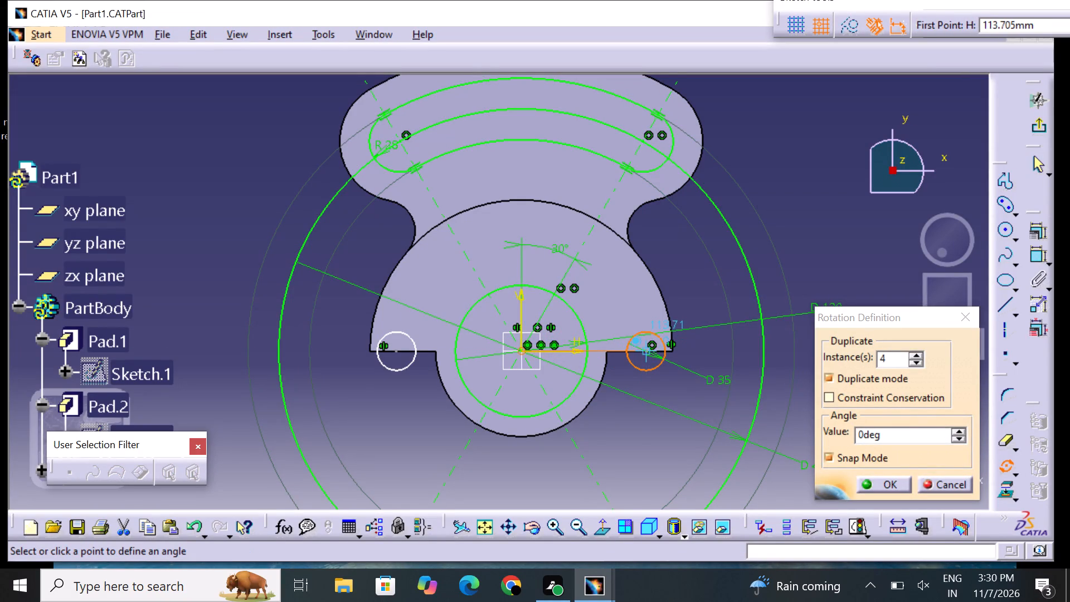
{"action": "left_click", "coordinate": [902, 431]}
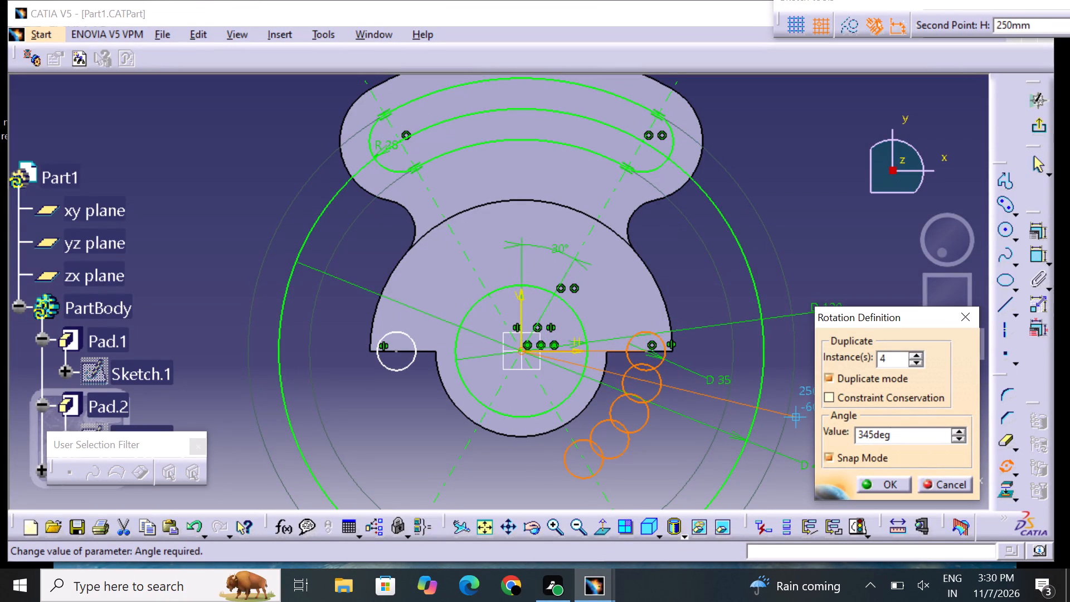
{"action": "key", "text": "BackSpace"}
{"action": "key", "text": "BackSpace"}
{"action": "key", "text": "BackSpace"}
{"action": "key", "text": "BackSpace"}
{"action": "key", "text": "BackSpace"}
{"action": "key", "text": "5"}
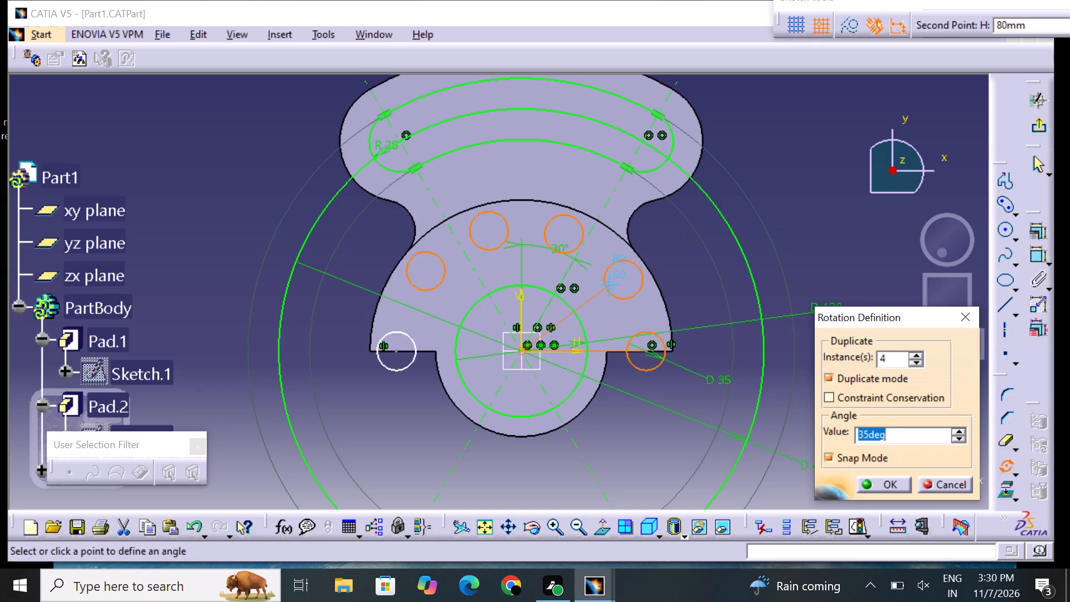
{"action": "left_click", "coordinate": [610, 283]}
{"action": "left_click", "coordinate": [695, 270]}
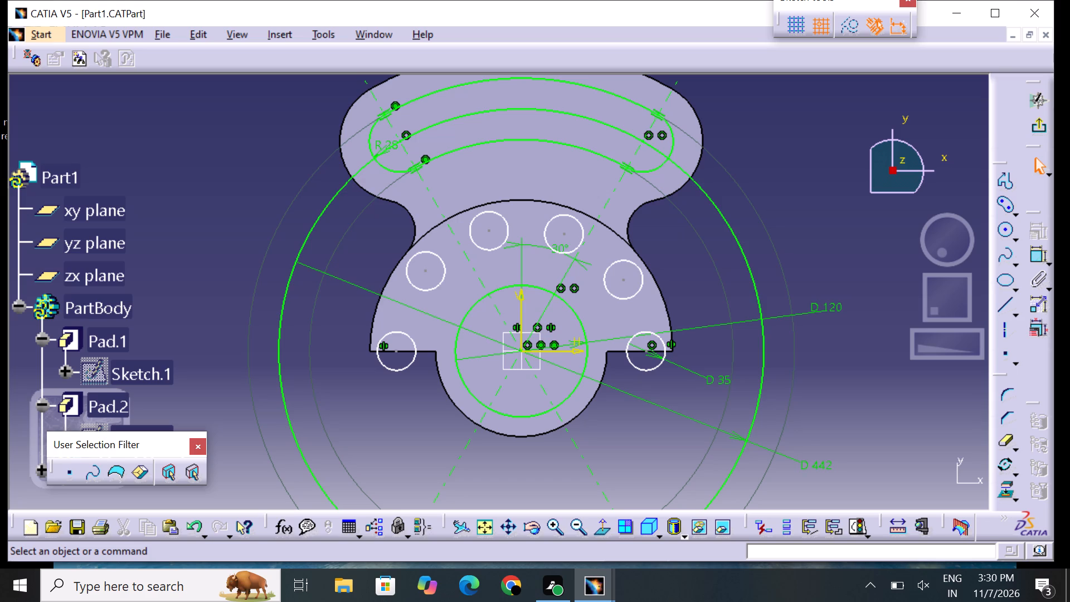
Quick-trim away the side and bottom portions of the D 442 circle that lie outside the curved slot.
{"action": "middle_click_drag", "start_coordinate": [704, 286], "coordinate": [721, 241]}
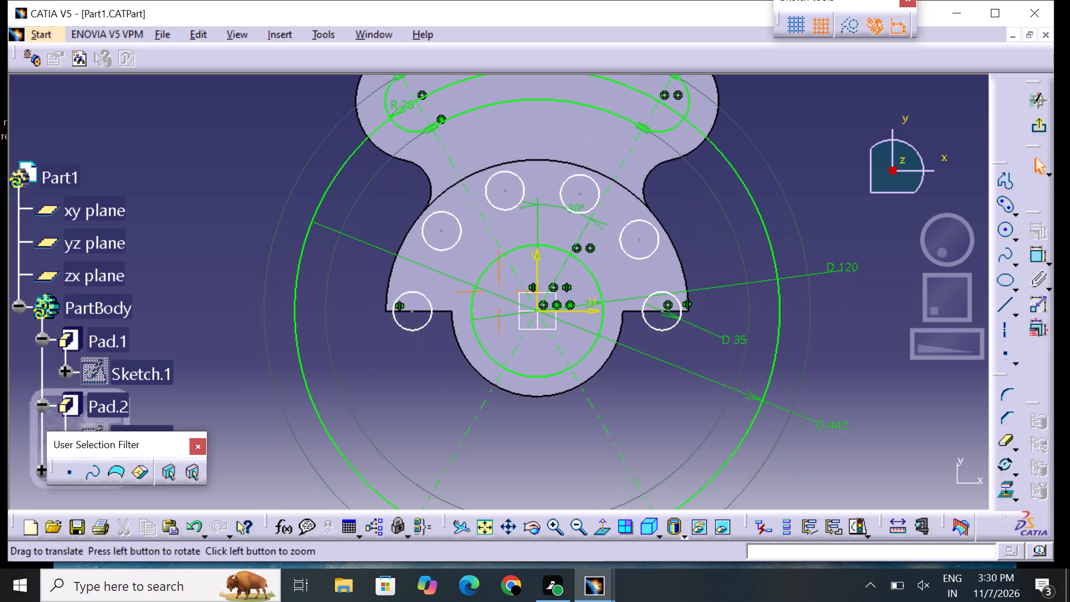
{"action": "middle_click_drag", "start_coordinate": [721, 241], "coordinate": [721, 237]}
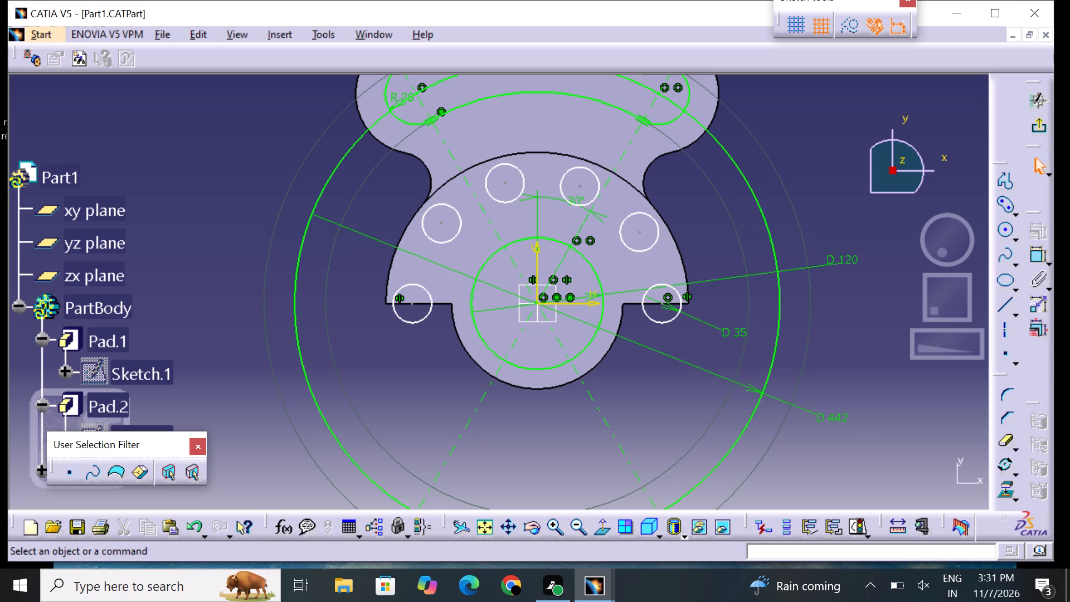
{"action": "left_click", "coordinate": [1005, 434]}
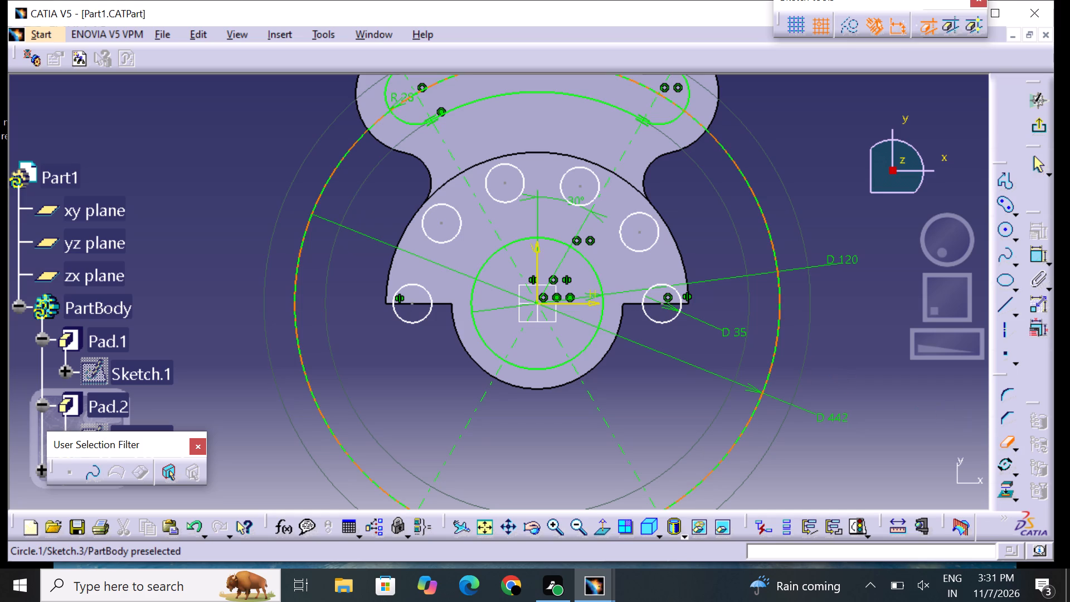
{"action": "left_click", "coordinate": [772, 355]}
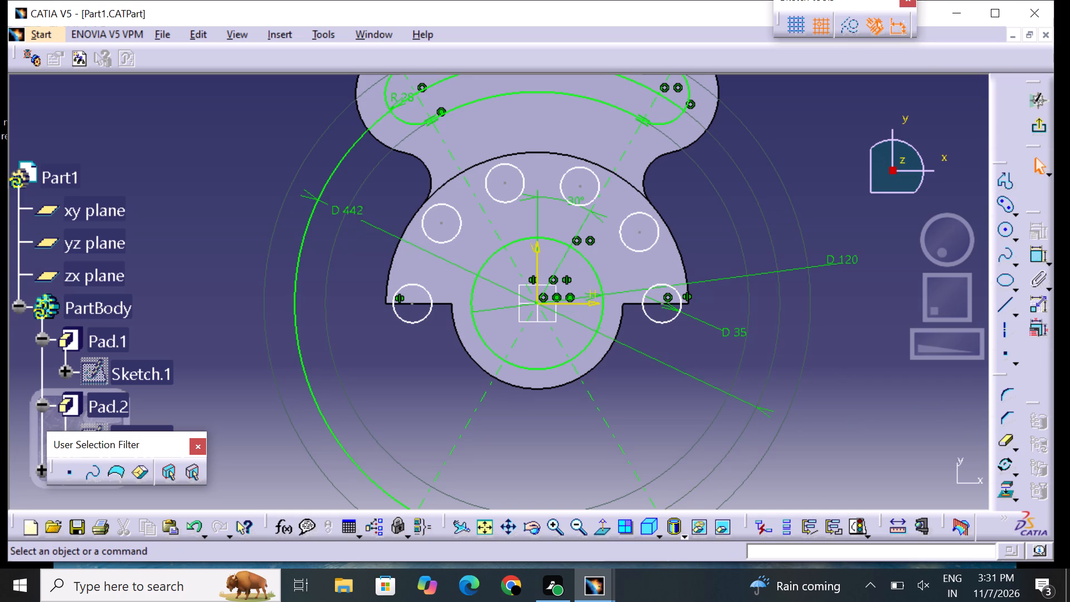
{"action": "left_click", "coordinate": [296, 275]}
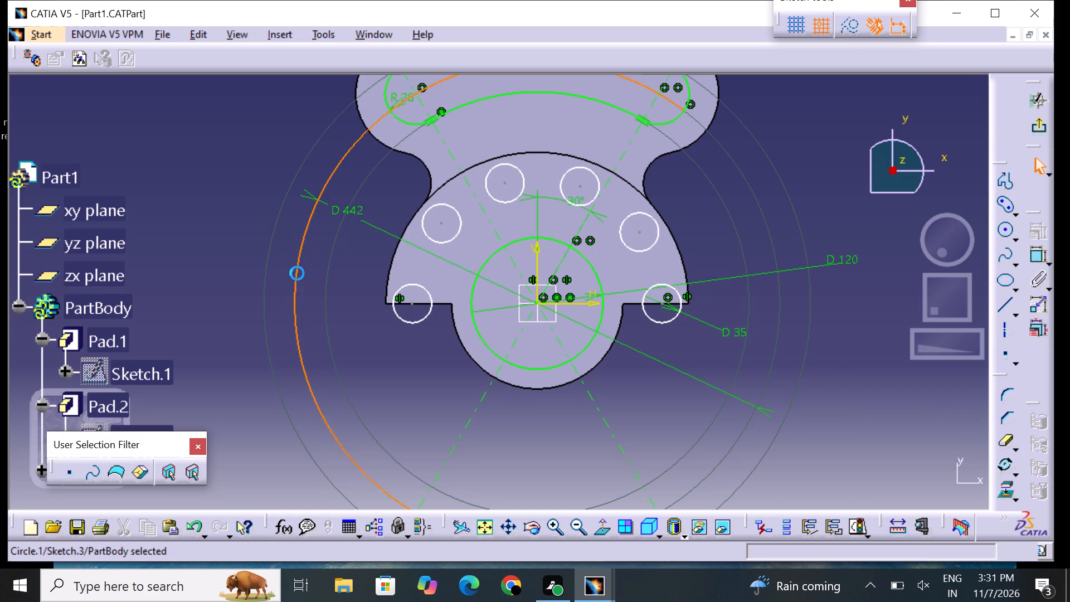
{"action": "left_click", "coordinate": [1001, 440]}
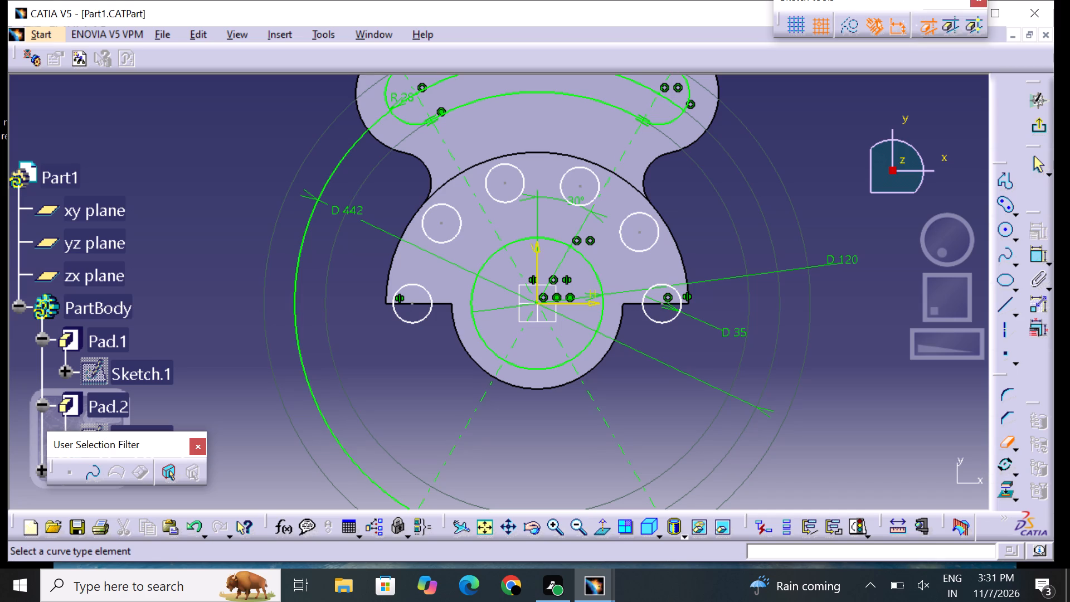
{"action": "left_click", "coordinate": [297, 274]}
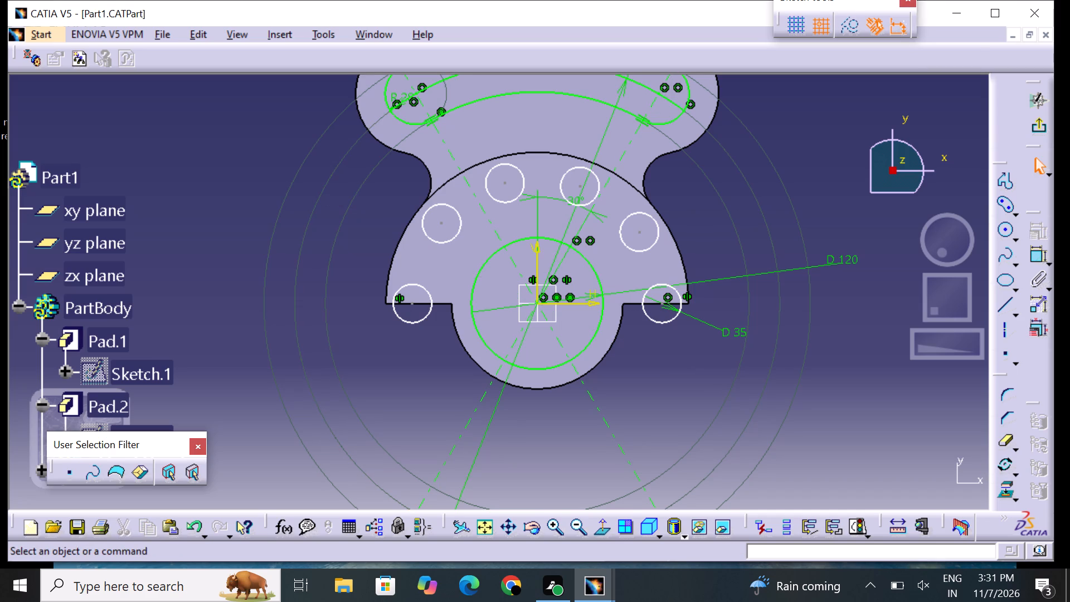
{"action": "left_click", "coordinate": [574, 525]}
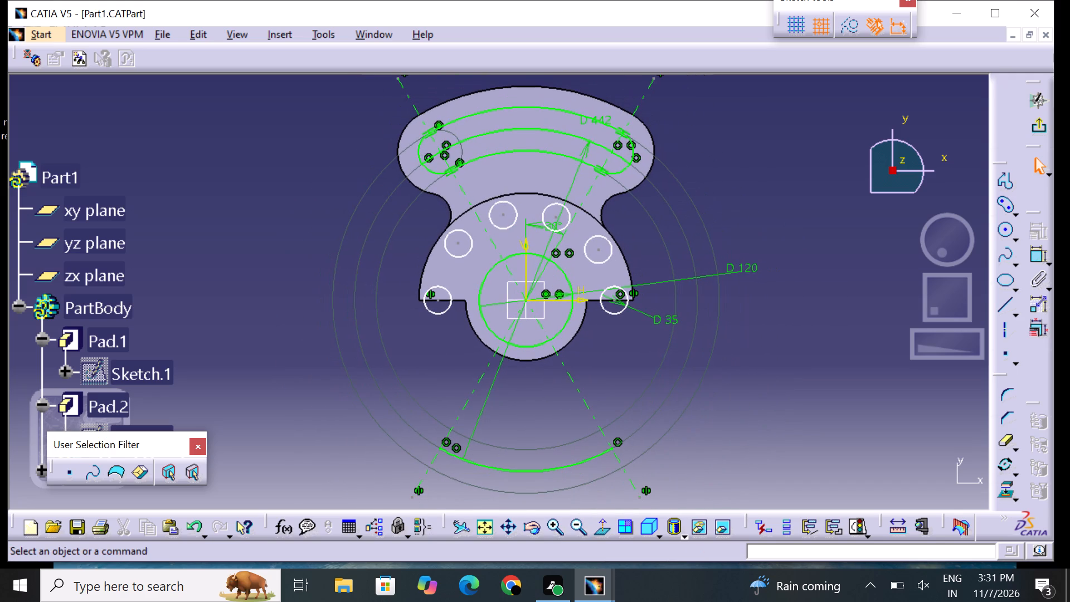
{"action": "middle_click_drag", "start_coordinate": [672, 352], "coordinate": [678, 362]}
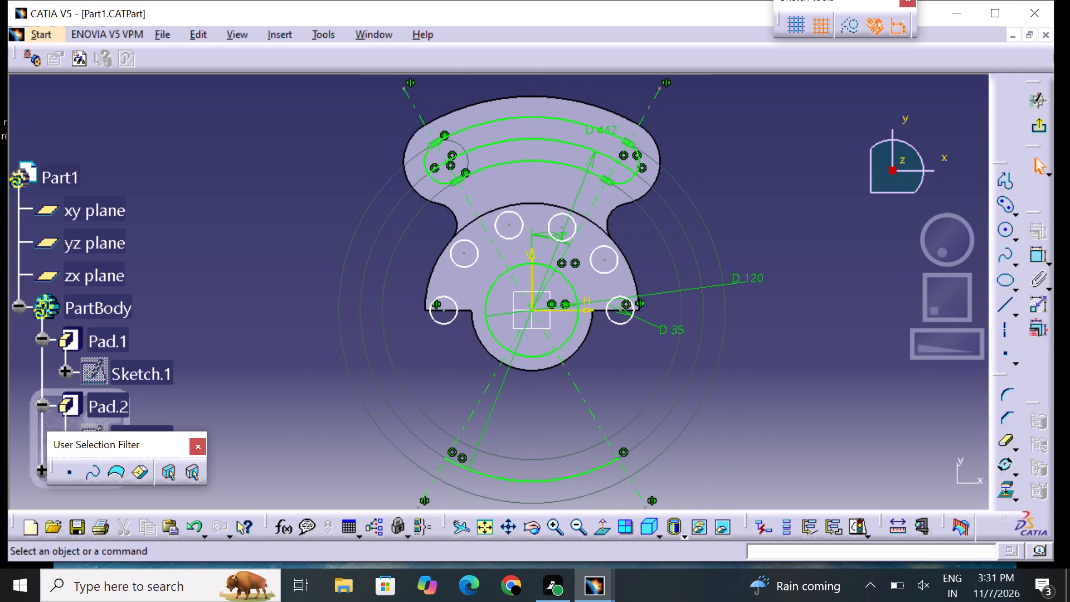
{"action": "left_click", "coordinate": [1005, 443]}
{"action": "left_click", "coordinate": [590, 473]}
{"action": "right_click", "coordinate": [589, 470]}
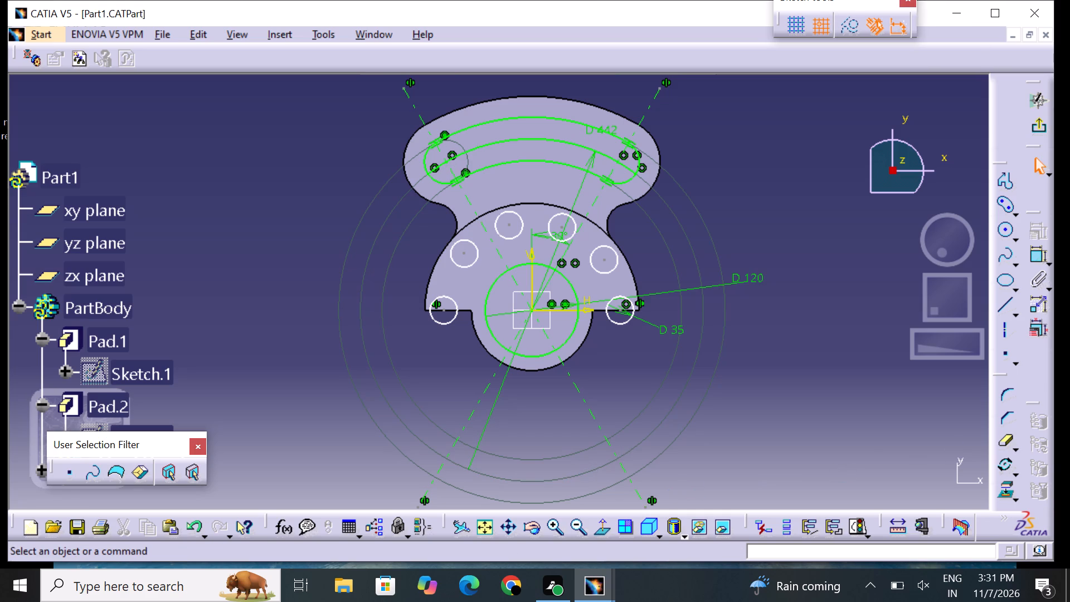
Quick-trim away the remaining D 442 arc running through the middle of the curved slot.
{"action": "left_click", "coordinate": [561, 144]}
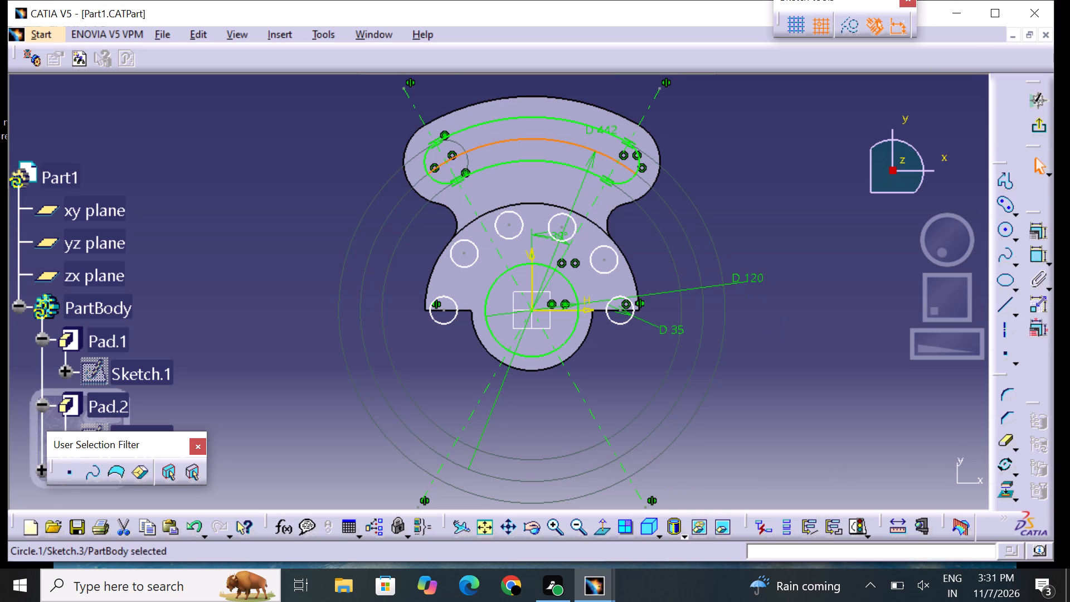
{"action": "left_click", "coordinate": [809, 366]}
{"action": "left_click_drag", "start_coordinate": [1008, 448], "coordinate": [1008, 437]}
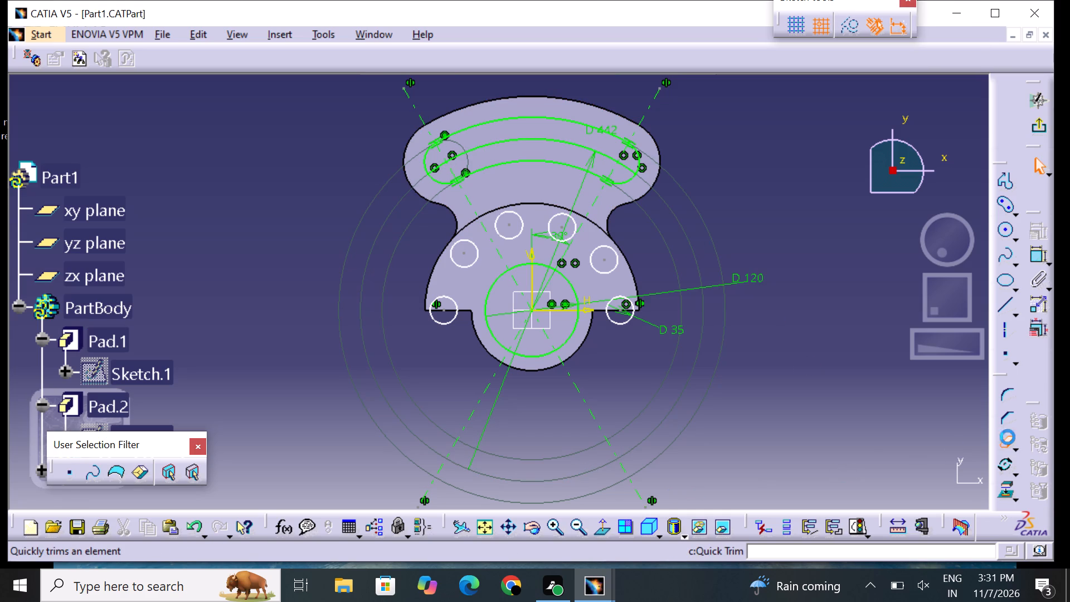
{"action": "left_click_drag", "start_coordinate": [1008, 437], "coordinate": [1008, 441]}
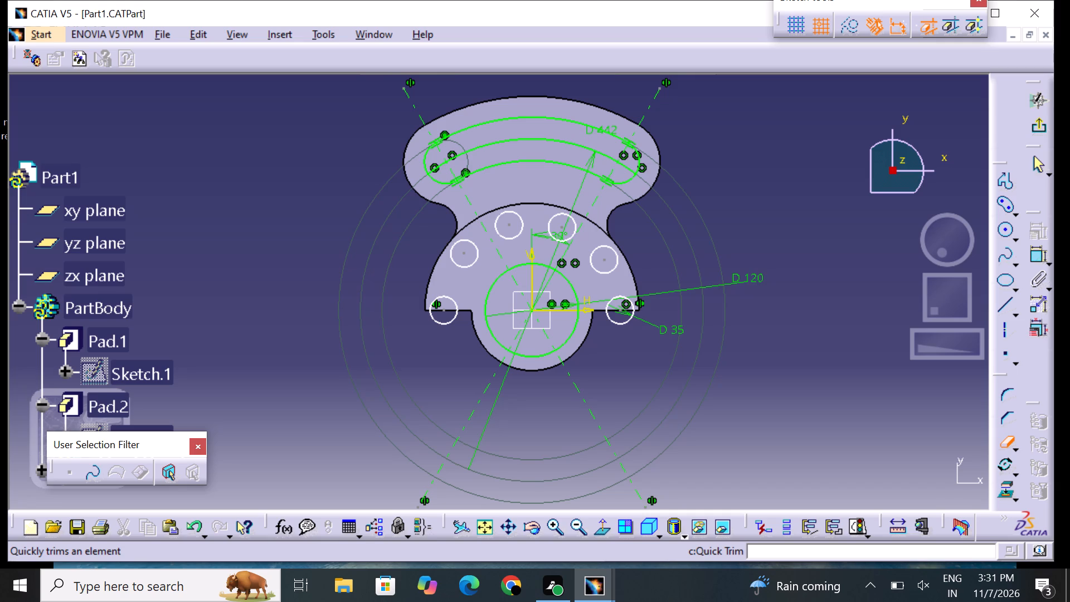
{"action": "left_click", "coordinate": [582, 145]}
{"action": "left_click", "coordinate": [773, 309]}
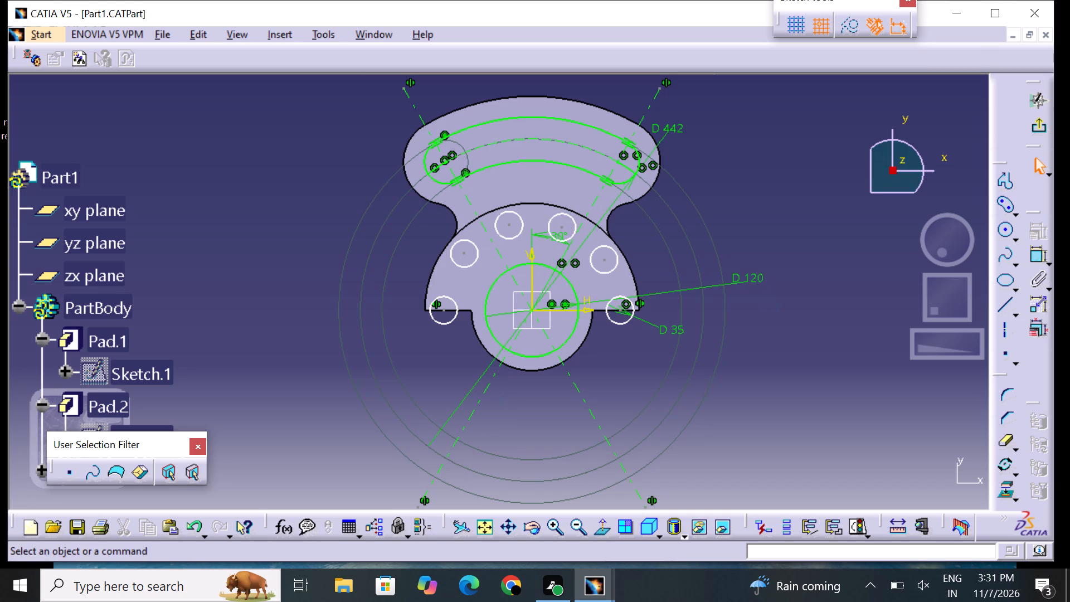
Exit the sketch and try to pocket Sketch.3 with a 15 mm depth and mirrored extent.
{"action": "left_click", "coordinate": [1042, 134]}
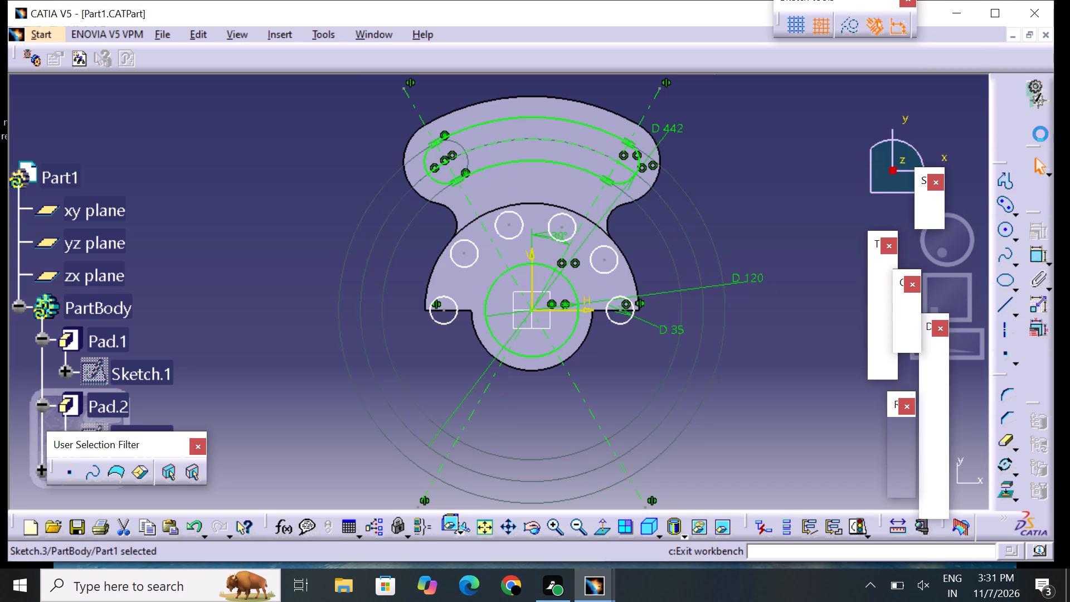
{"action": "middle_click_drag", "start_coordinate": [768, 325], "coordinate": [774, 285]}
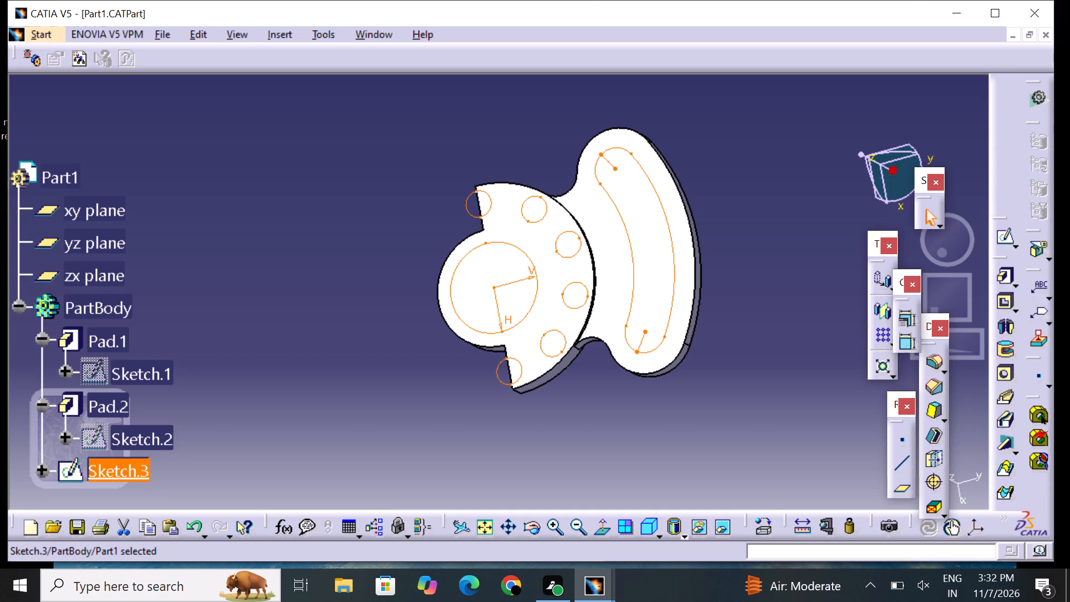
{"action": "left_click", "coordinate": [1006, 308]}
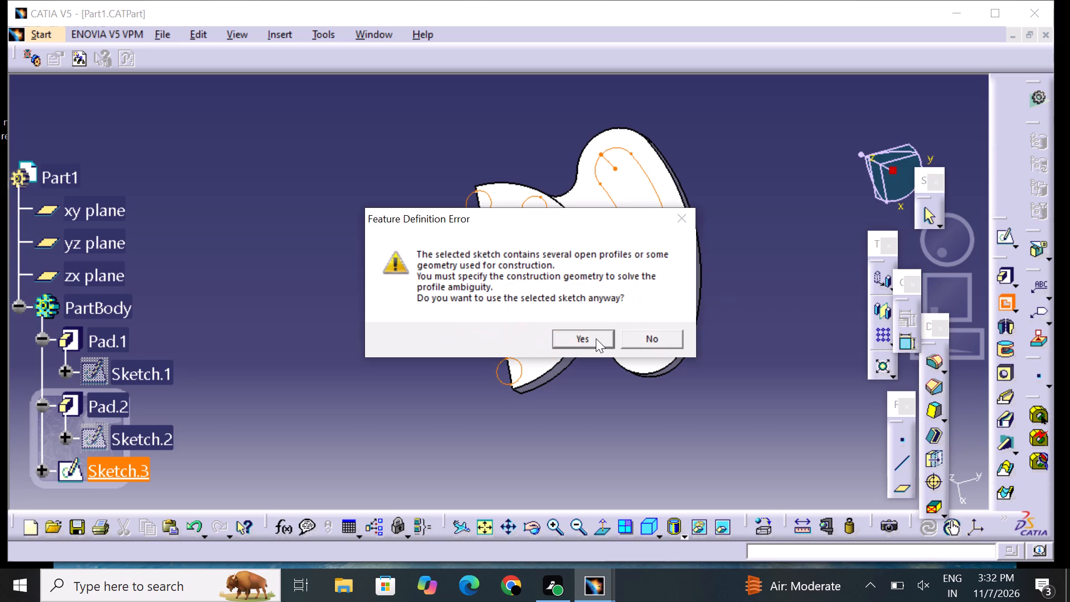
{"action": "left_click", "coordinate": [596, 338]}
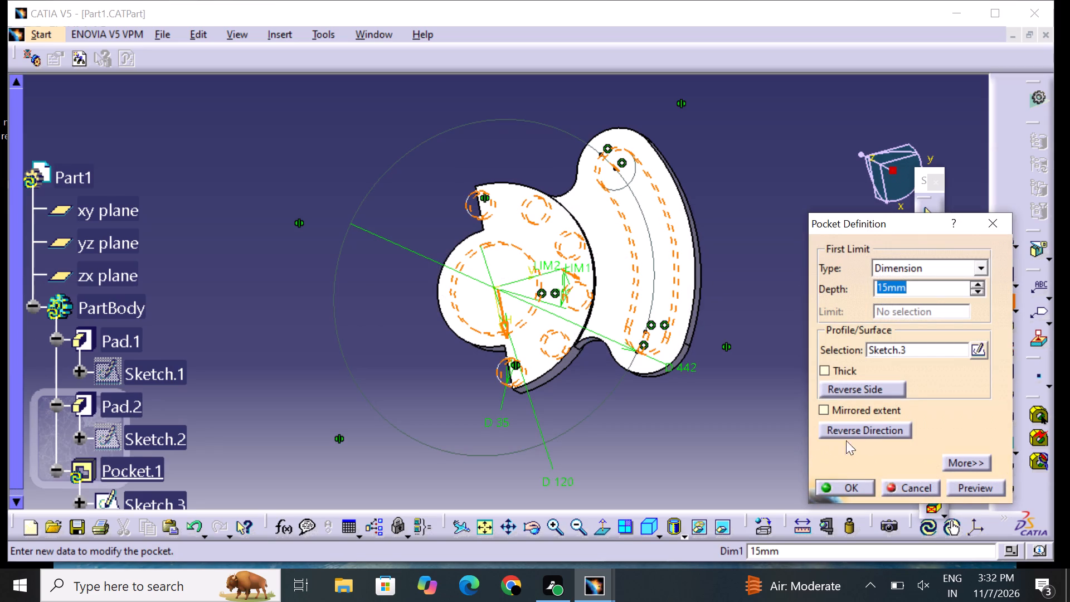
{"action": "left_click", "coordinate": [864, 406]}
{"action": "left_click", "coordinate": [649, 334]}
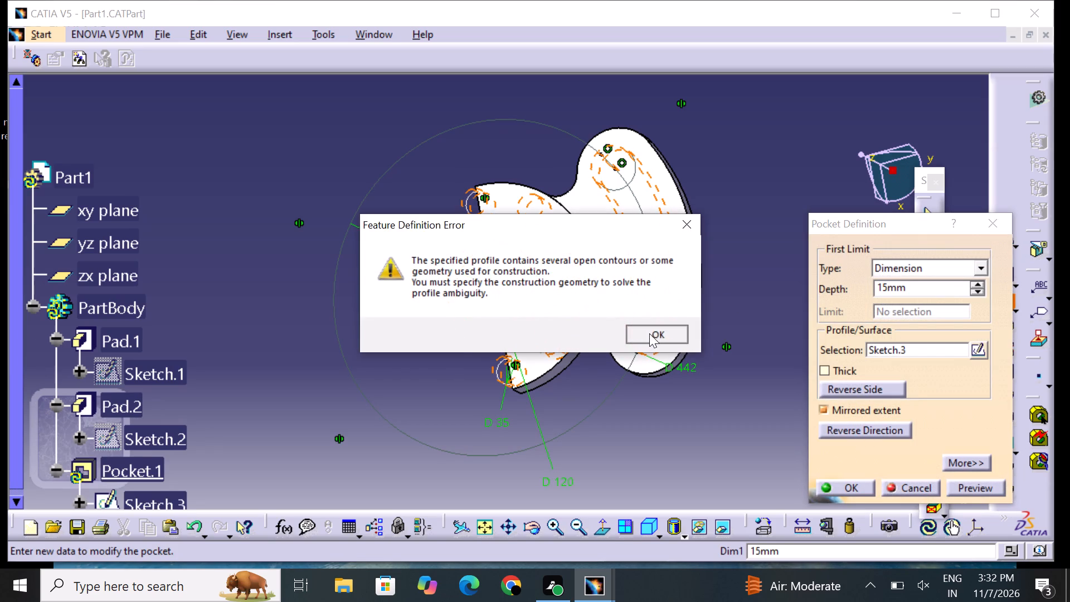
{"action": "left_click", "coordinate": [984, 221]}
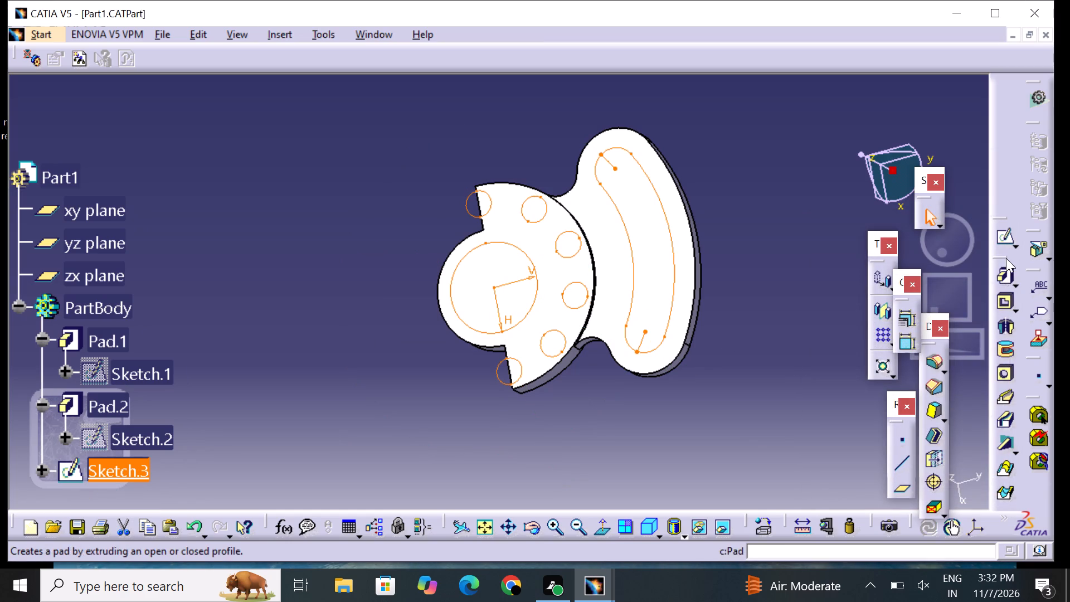
Reopen Sketch.3 and delete the two inclined dash-dot lines crossing at the origin.
{"action": "left_click", "coordinate": [1006, 236]}
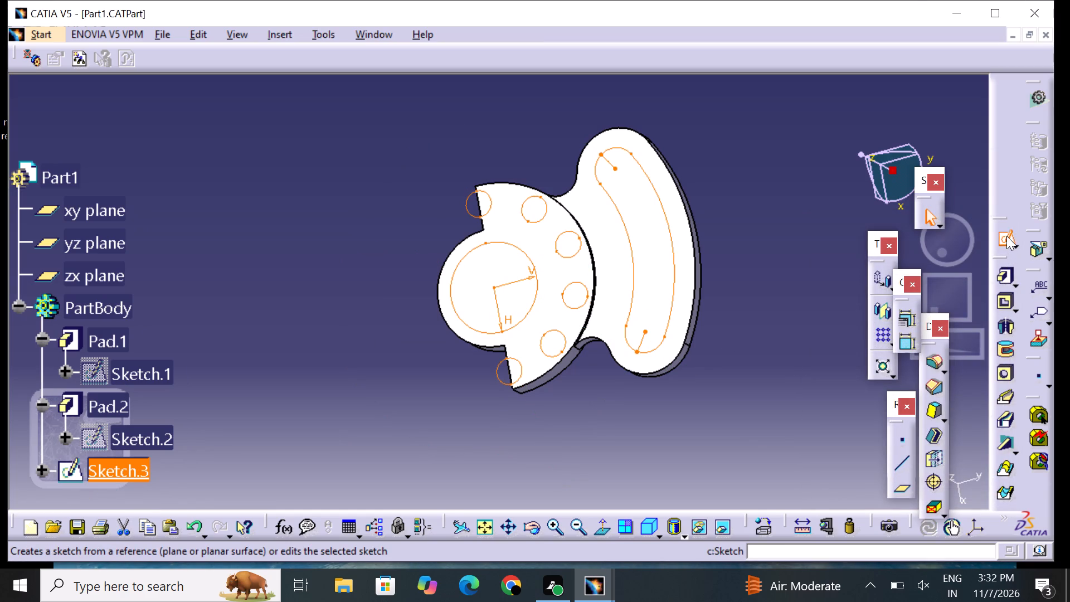
{"action": "middle_click_drag", "start_coordinate": [805, 293], "coordinate": [806, 293]}
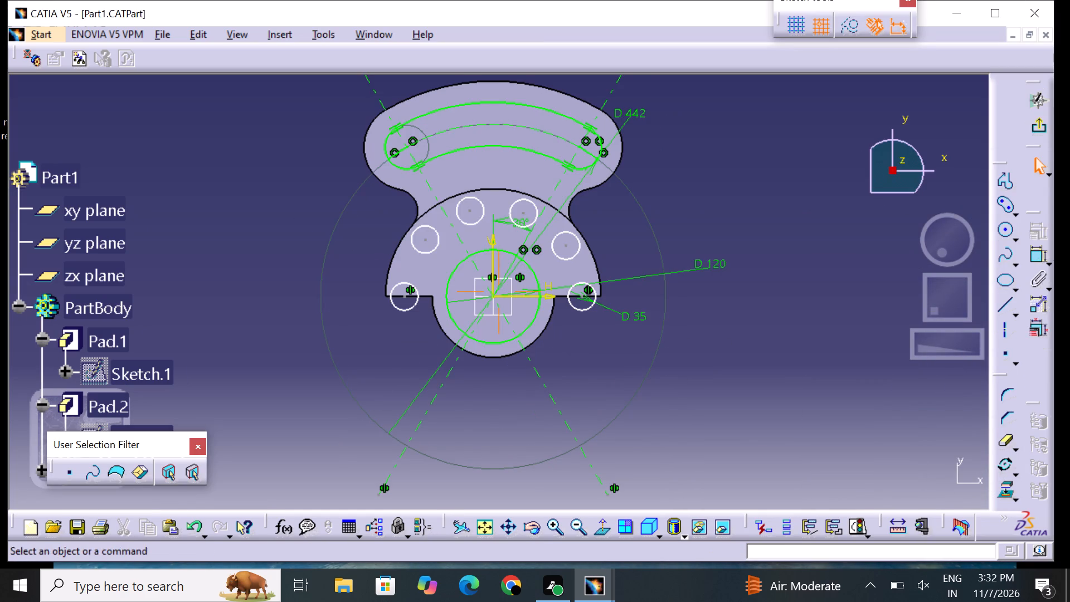
{"action": "middle_click_drag", "start_coordinate": [806, 293], "coordinate": [856, 300]}
{"action": "left_click", "coordinate": [584, 372]}
{"action": "right_click", "coordinate": [585, 372]}
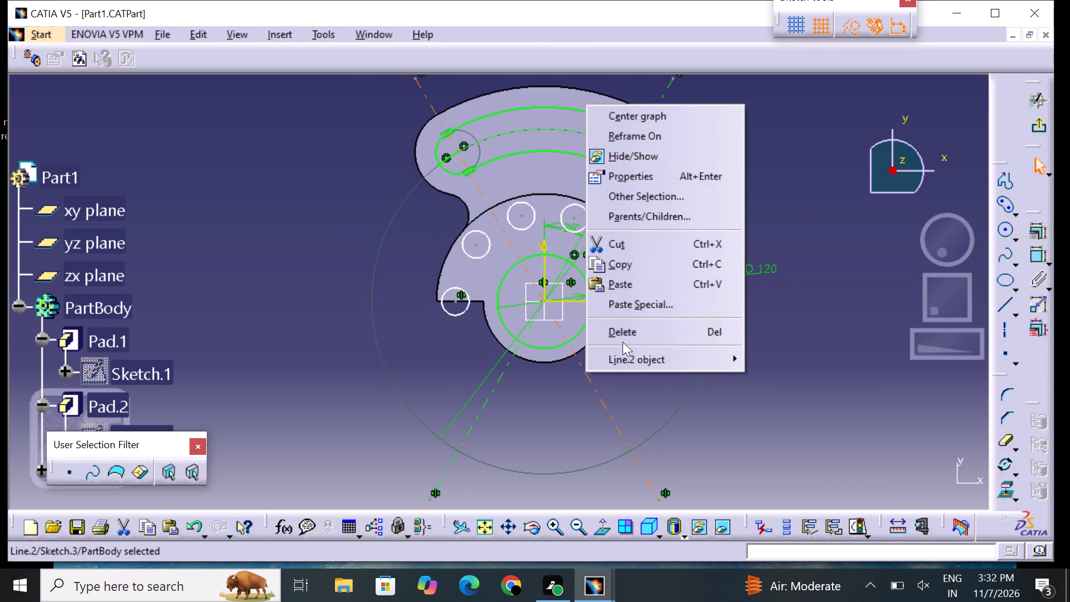
{"action": "left_click", "coordinate": [636, 327]}
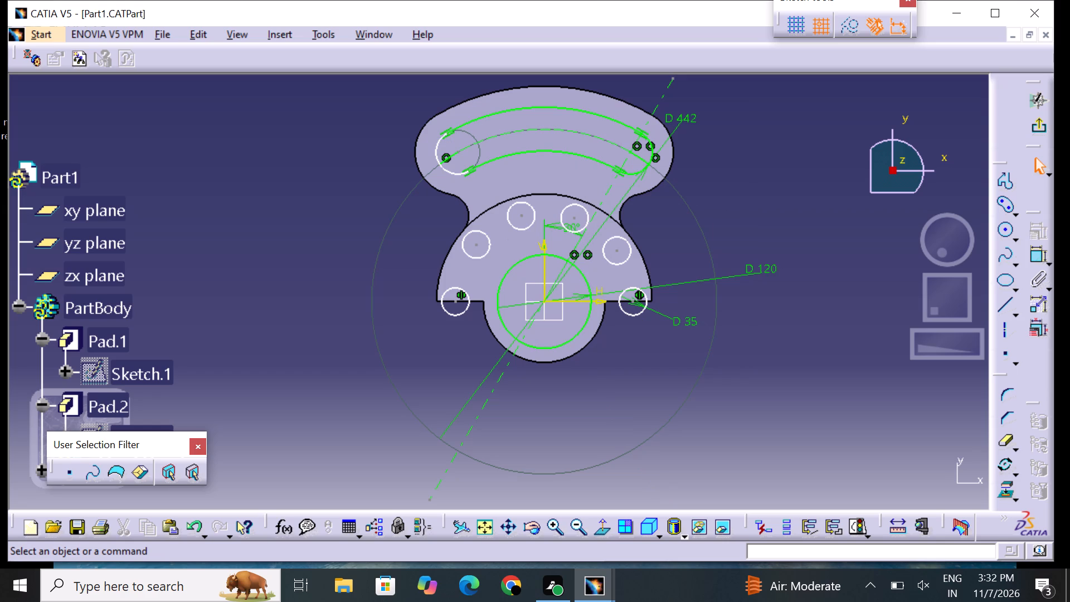
{"action": "left_click", "coordinate": [502, 376]}
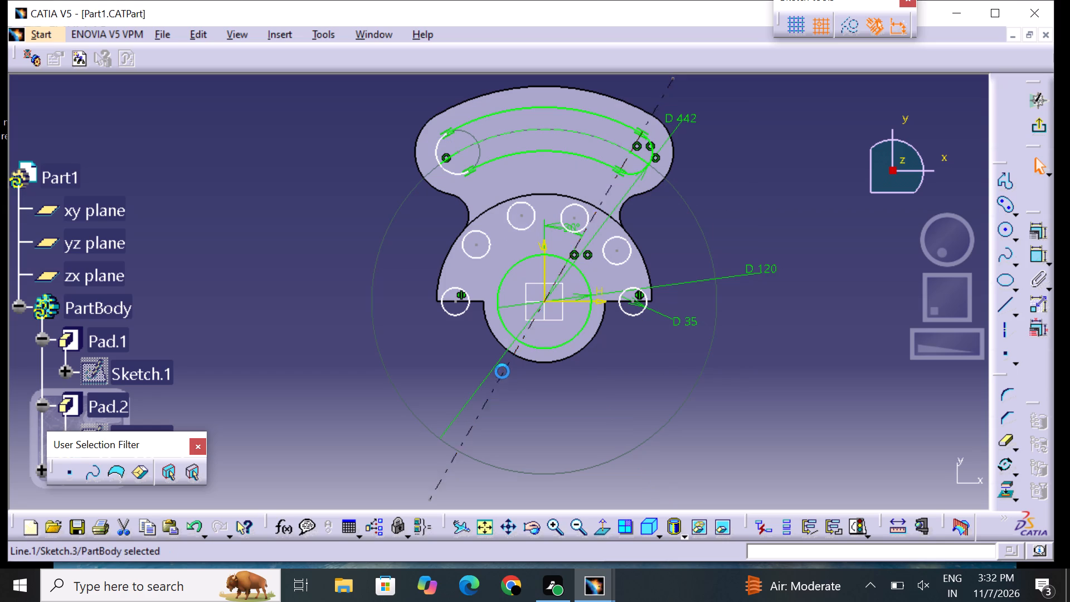
{"action": "right_click", "coordinate": [502, 371]}
{"action": "left_click", "coordinate": [558, 333]}
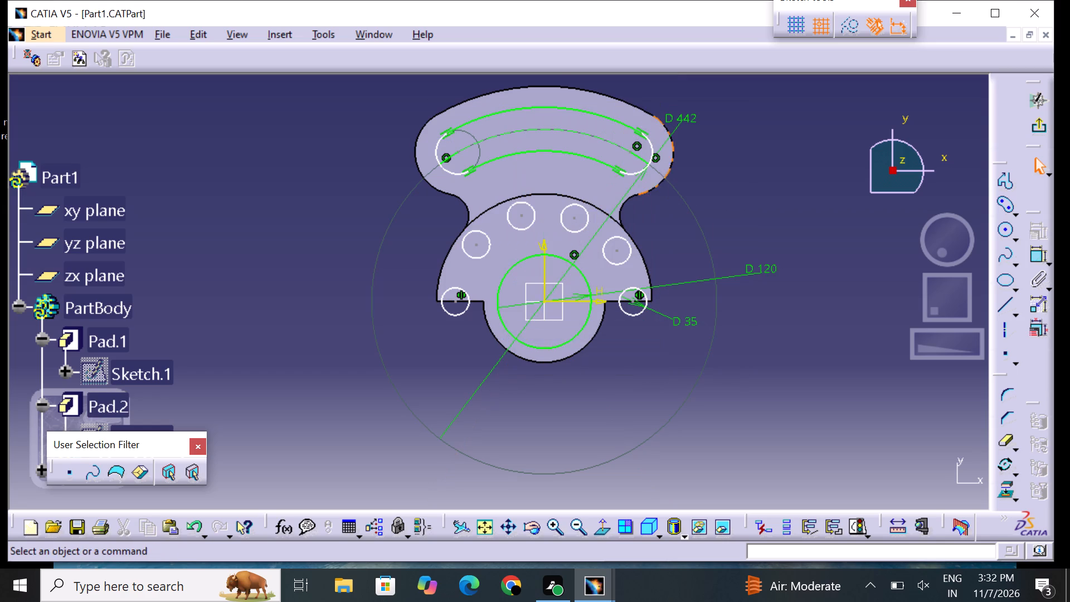
Delete the dashed construction arc along the middle of the curved slot.
{"action": "left_click", "coordinate": [618, 148]}
{"action": "right_click", "coordinate": [618, 148]}
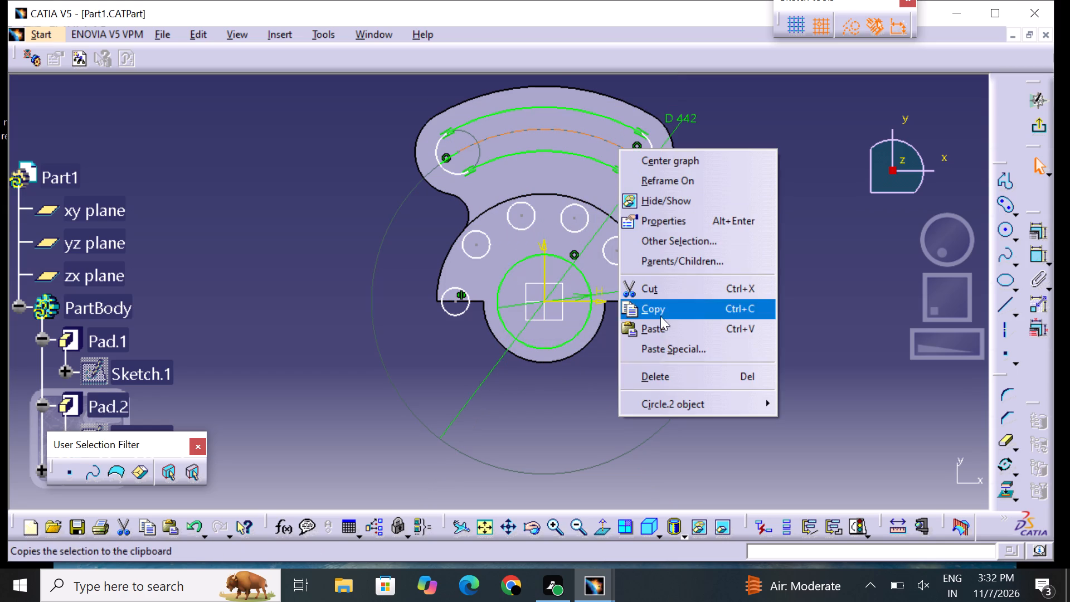
{"action": "left_click", "coordinate": [667, 373]}
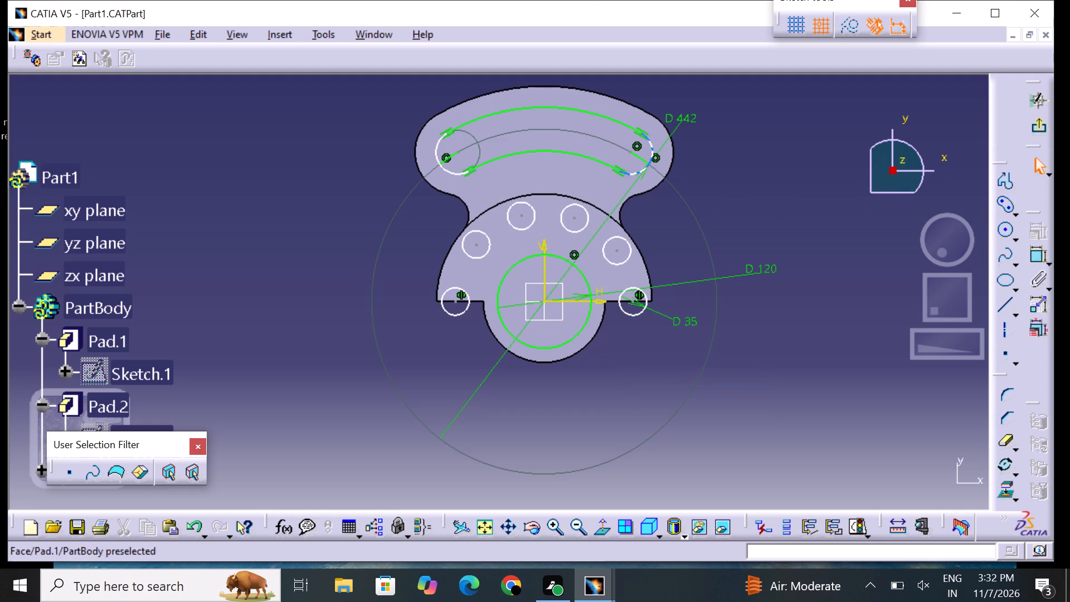
Delete the D 442 construction circle and the small construction circle at the slot's left end, and exit Sketch.3.
{"action": "left_click", "coordinate": [637, 158]}
{"action": "right_click", "coordinate": [637, 159]}
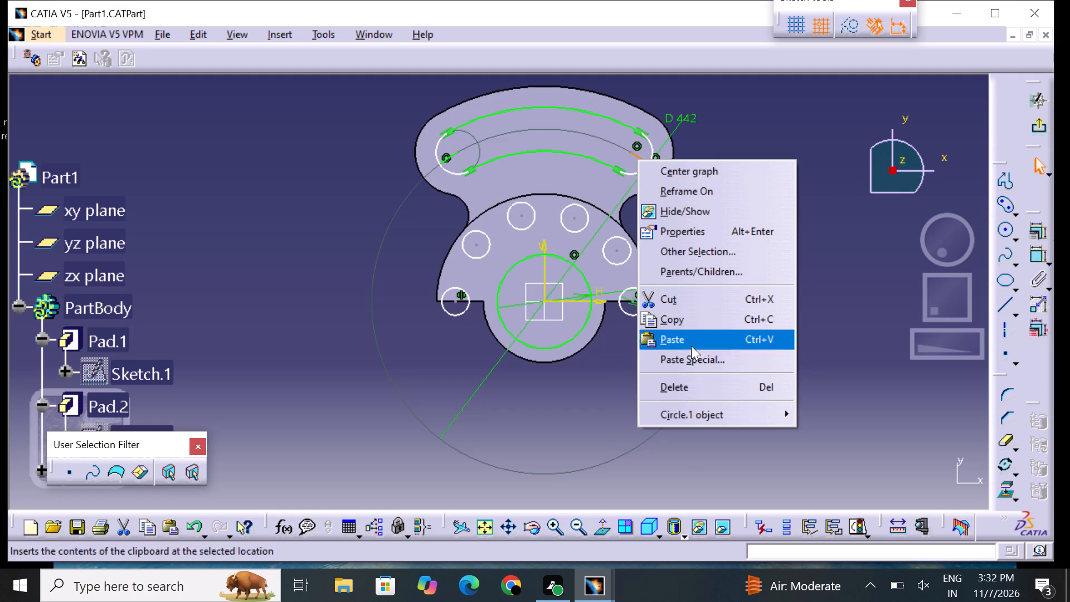
{"action": "left_click", "coordinate": [693, 379]}
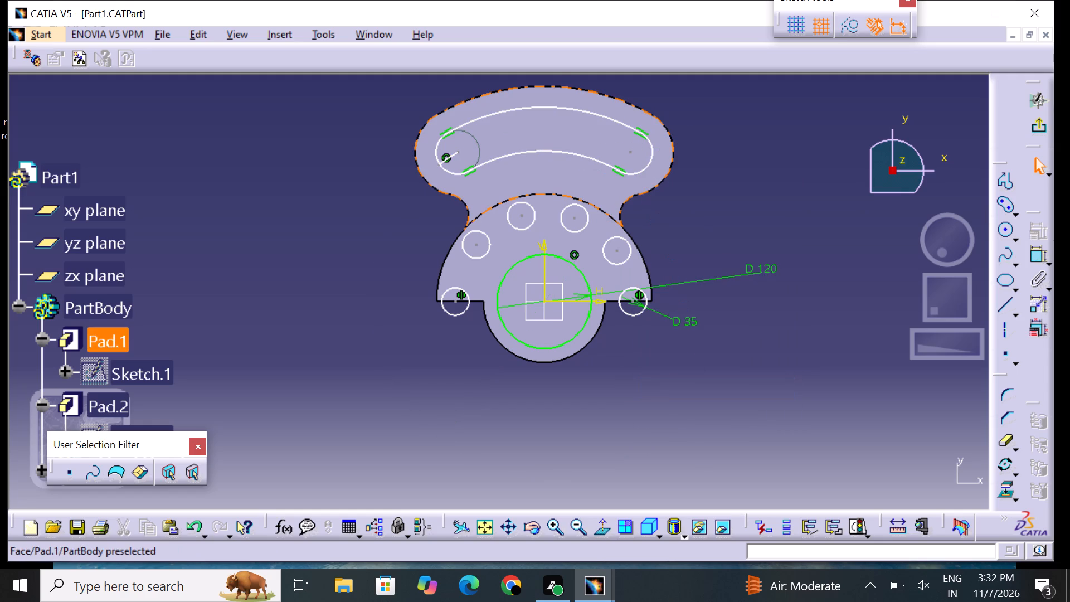
{"action": "left_click", "coordinate": [451, 156]}
{"action": "right_click", "coordinate": [452, 156]}
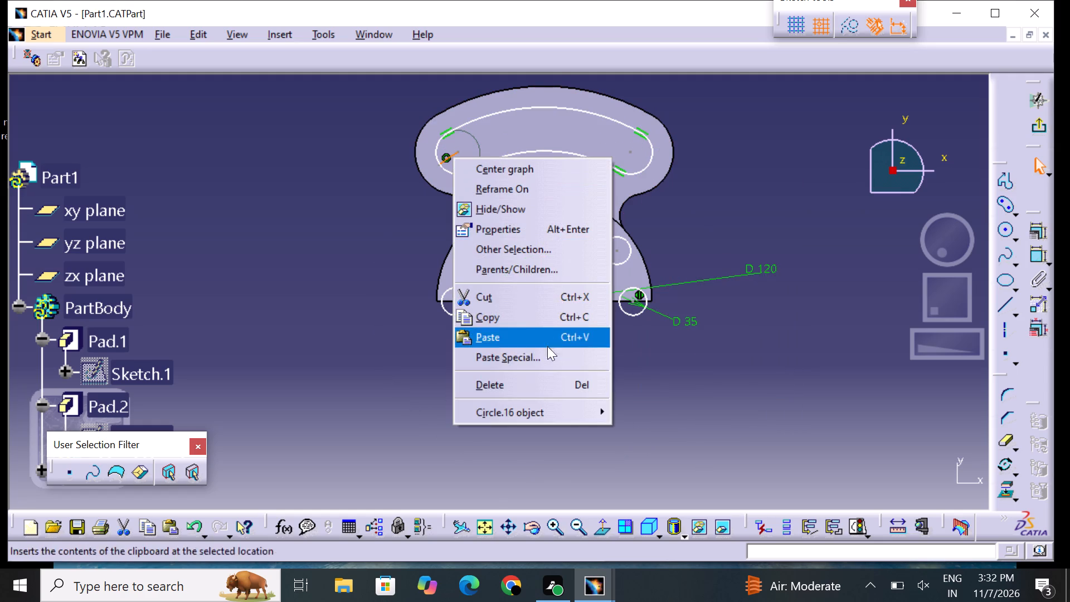
{"action": "left_click", "coordinate": [561, 388]}
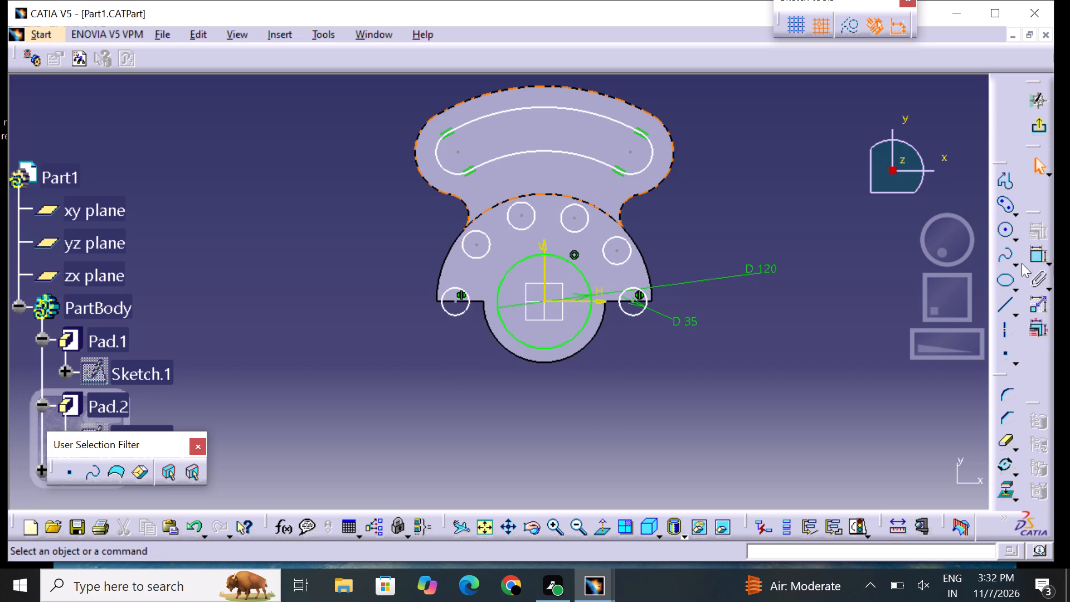
{"action": "left_click", "coordinate": [1037, 133]}
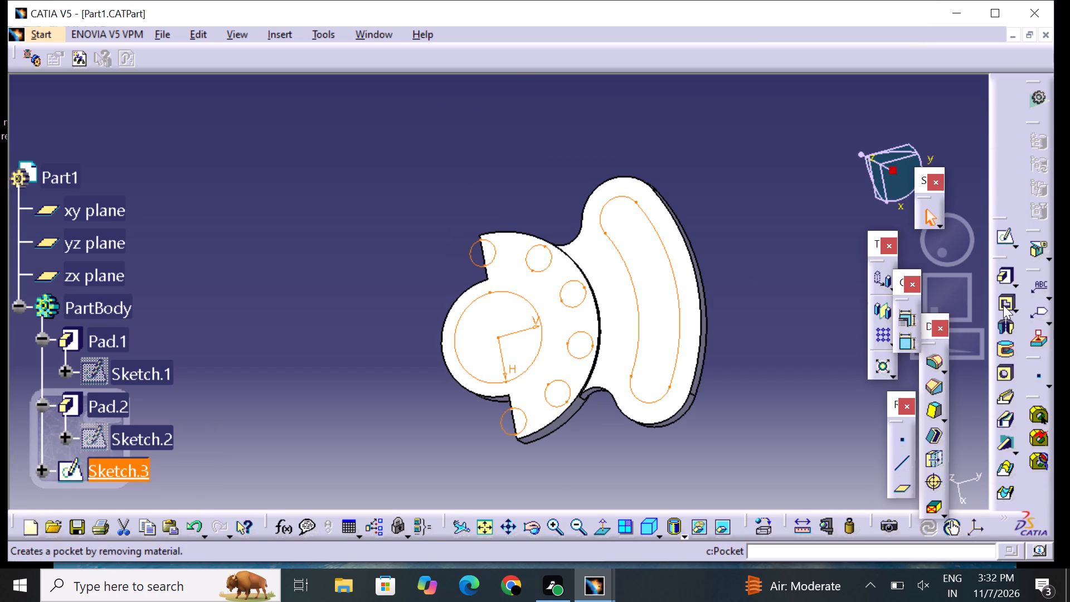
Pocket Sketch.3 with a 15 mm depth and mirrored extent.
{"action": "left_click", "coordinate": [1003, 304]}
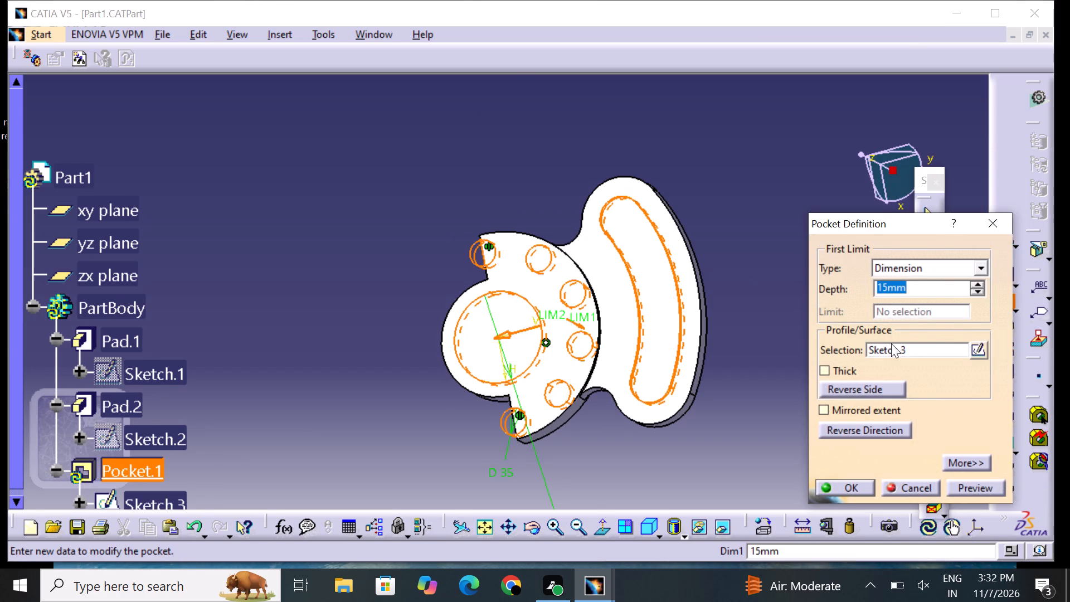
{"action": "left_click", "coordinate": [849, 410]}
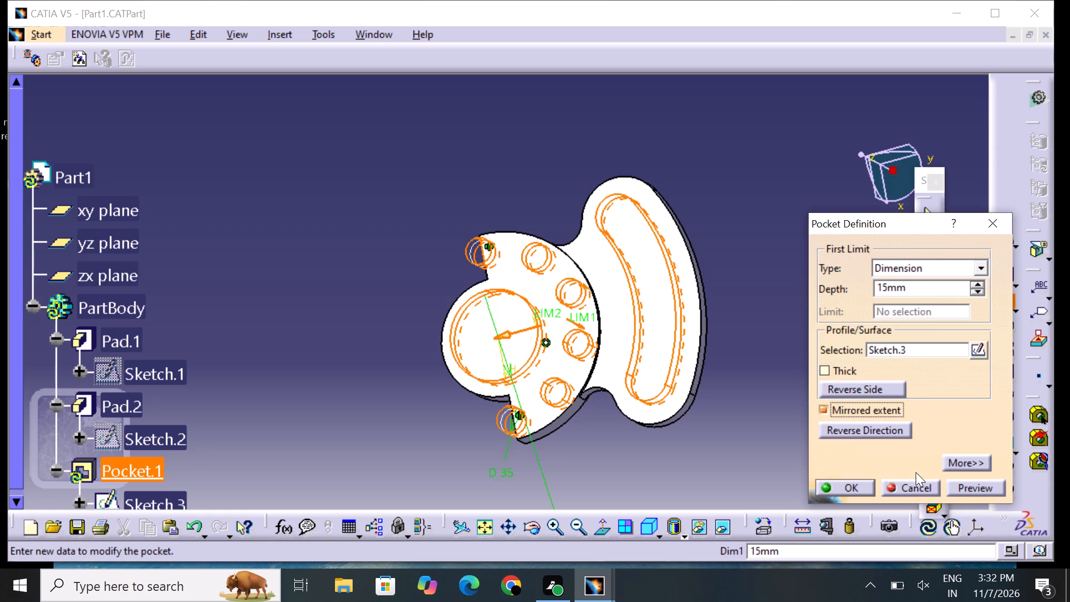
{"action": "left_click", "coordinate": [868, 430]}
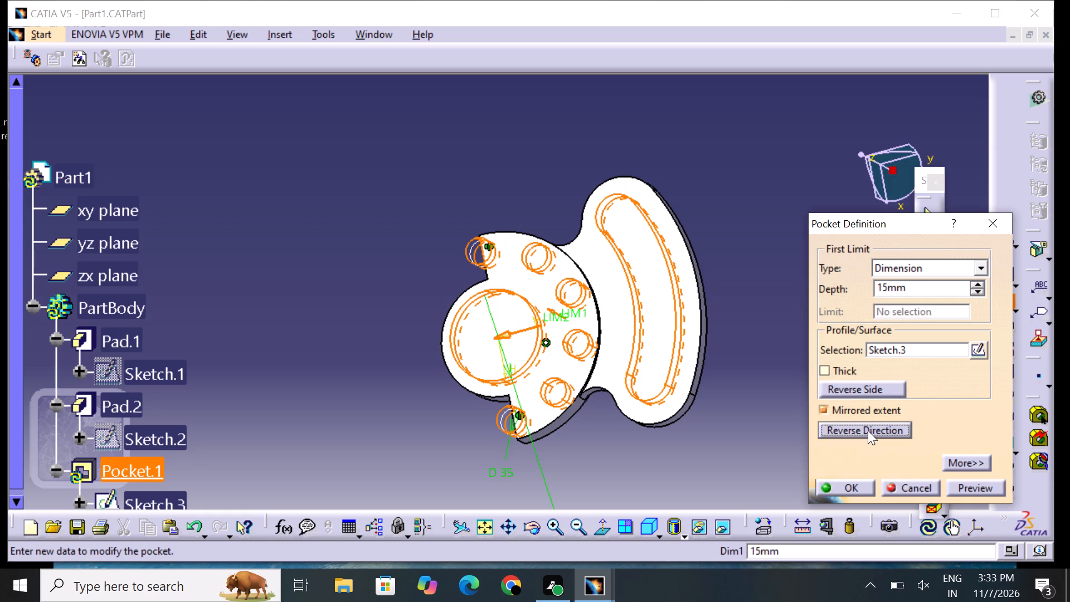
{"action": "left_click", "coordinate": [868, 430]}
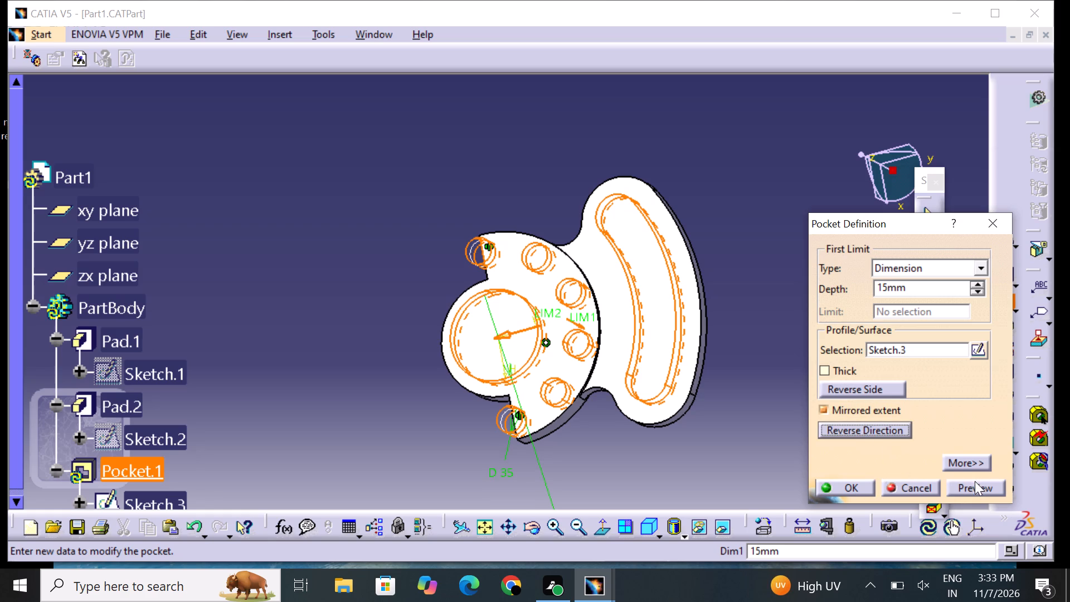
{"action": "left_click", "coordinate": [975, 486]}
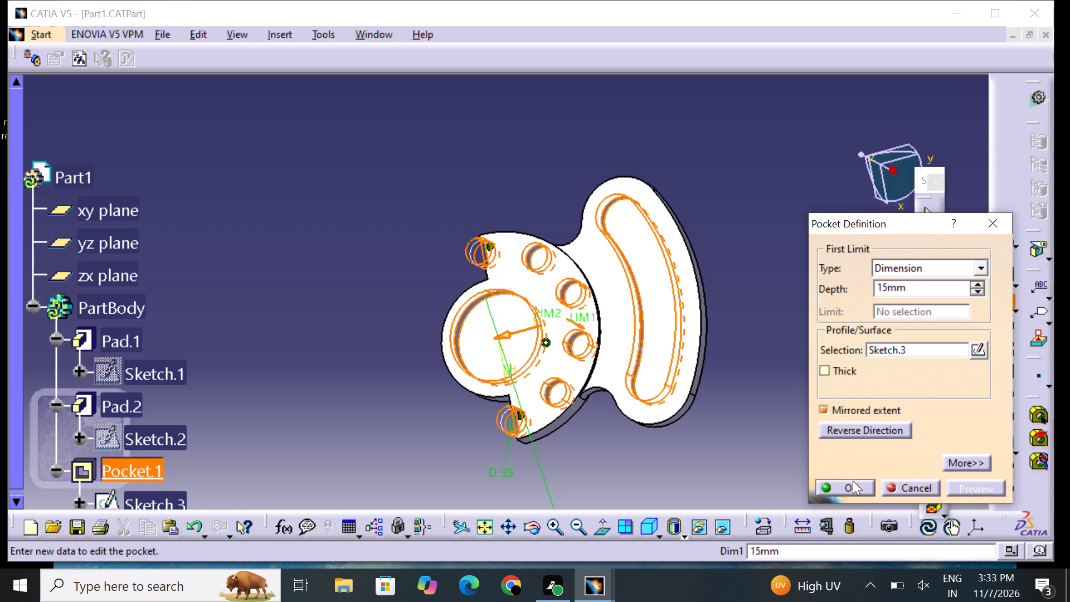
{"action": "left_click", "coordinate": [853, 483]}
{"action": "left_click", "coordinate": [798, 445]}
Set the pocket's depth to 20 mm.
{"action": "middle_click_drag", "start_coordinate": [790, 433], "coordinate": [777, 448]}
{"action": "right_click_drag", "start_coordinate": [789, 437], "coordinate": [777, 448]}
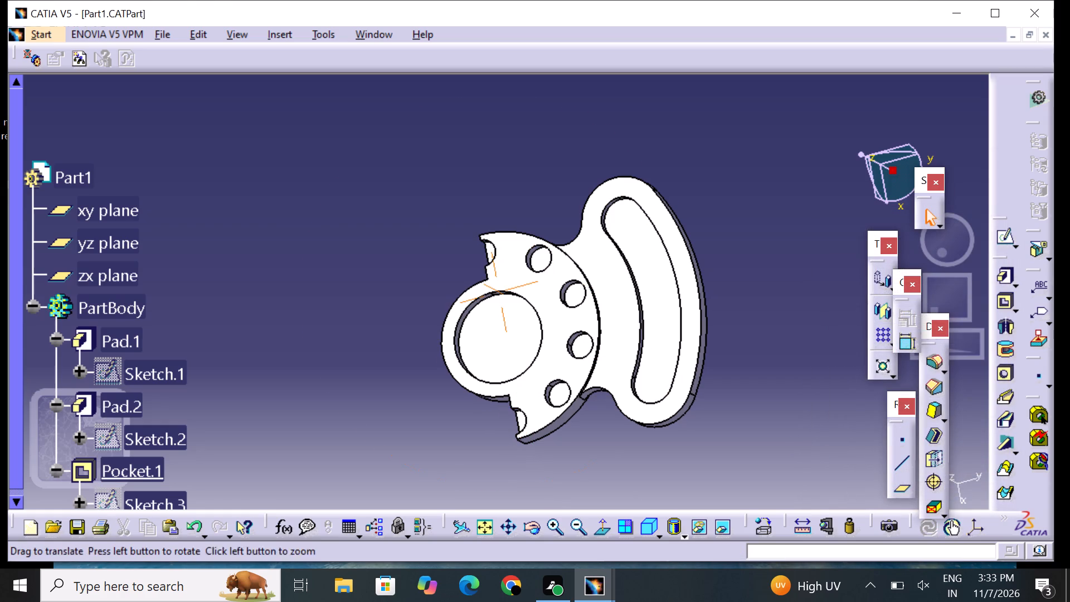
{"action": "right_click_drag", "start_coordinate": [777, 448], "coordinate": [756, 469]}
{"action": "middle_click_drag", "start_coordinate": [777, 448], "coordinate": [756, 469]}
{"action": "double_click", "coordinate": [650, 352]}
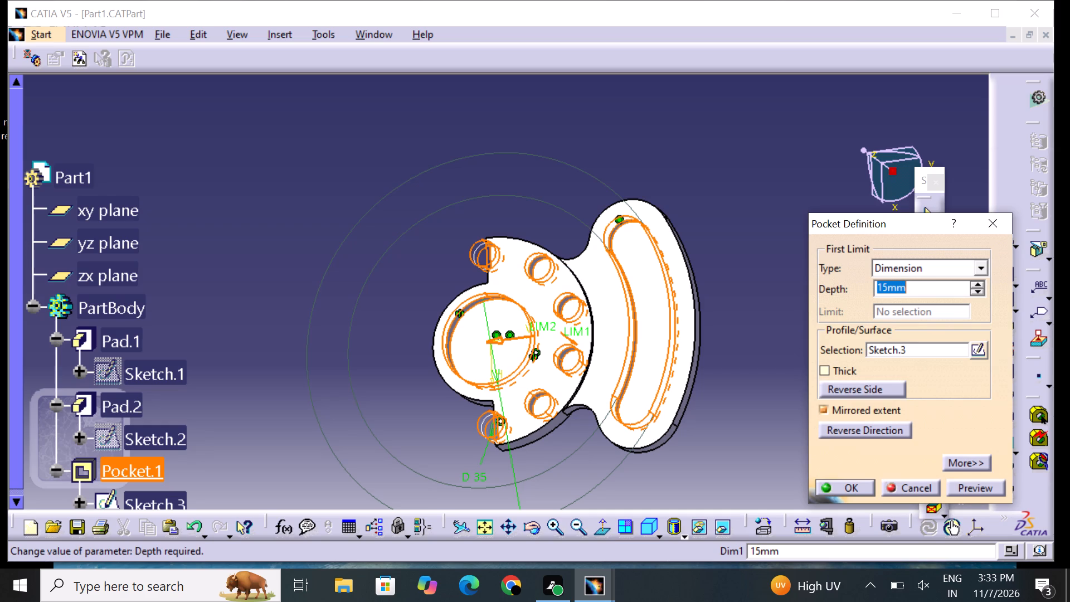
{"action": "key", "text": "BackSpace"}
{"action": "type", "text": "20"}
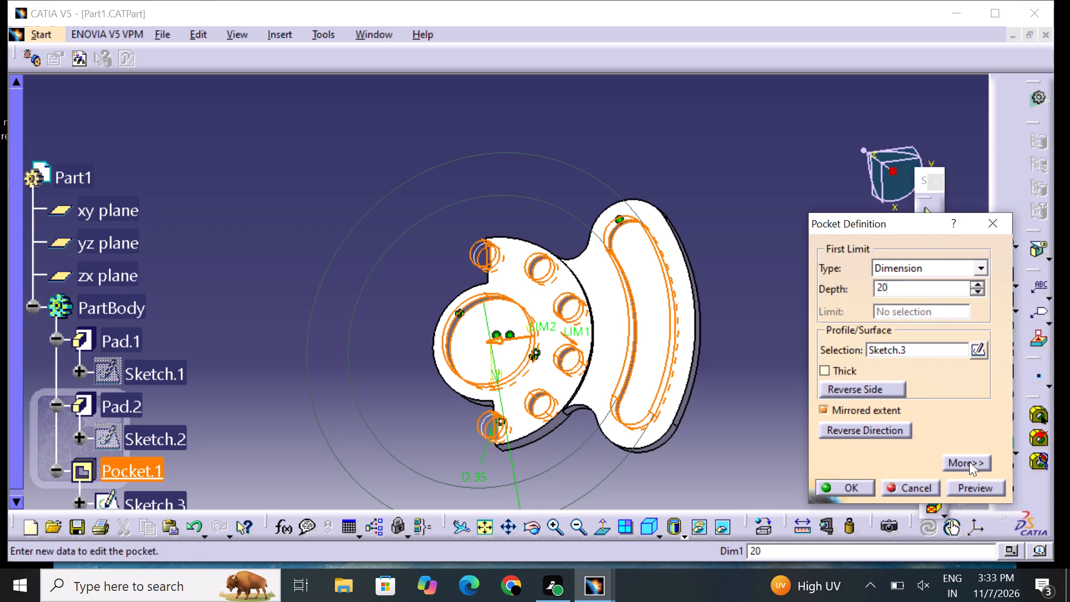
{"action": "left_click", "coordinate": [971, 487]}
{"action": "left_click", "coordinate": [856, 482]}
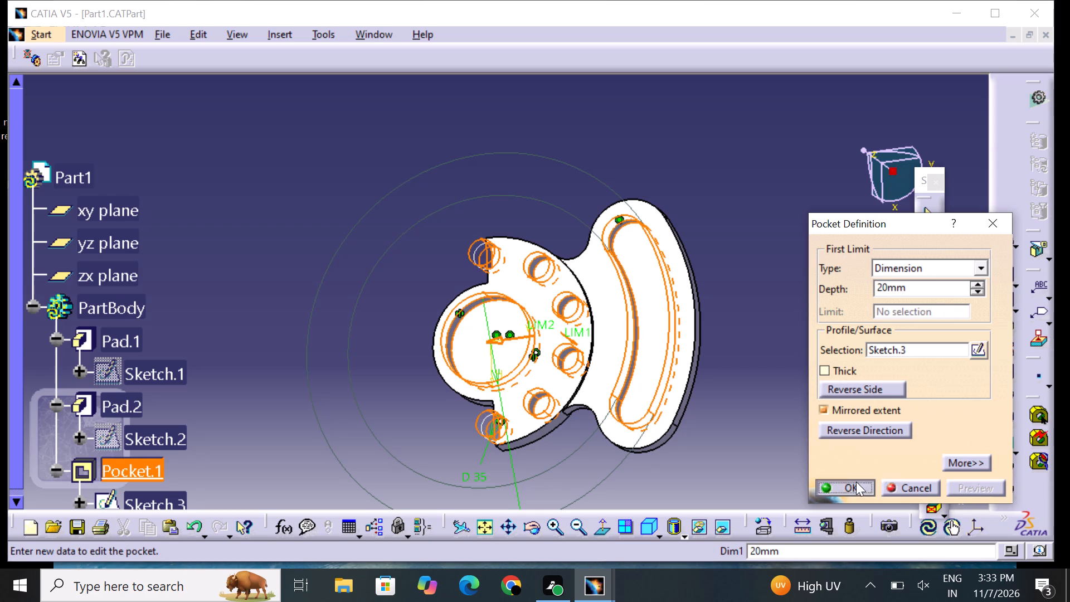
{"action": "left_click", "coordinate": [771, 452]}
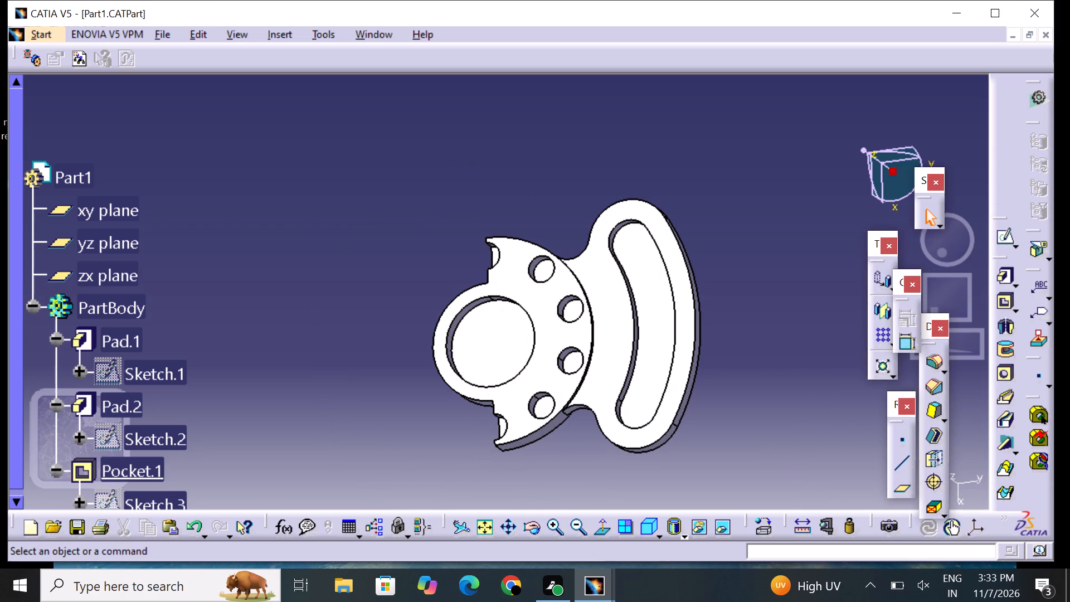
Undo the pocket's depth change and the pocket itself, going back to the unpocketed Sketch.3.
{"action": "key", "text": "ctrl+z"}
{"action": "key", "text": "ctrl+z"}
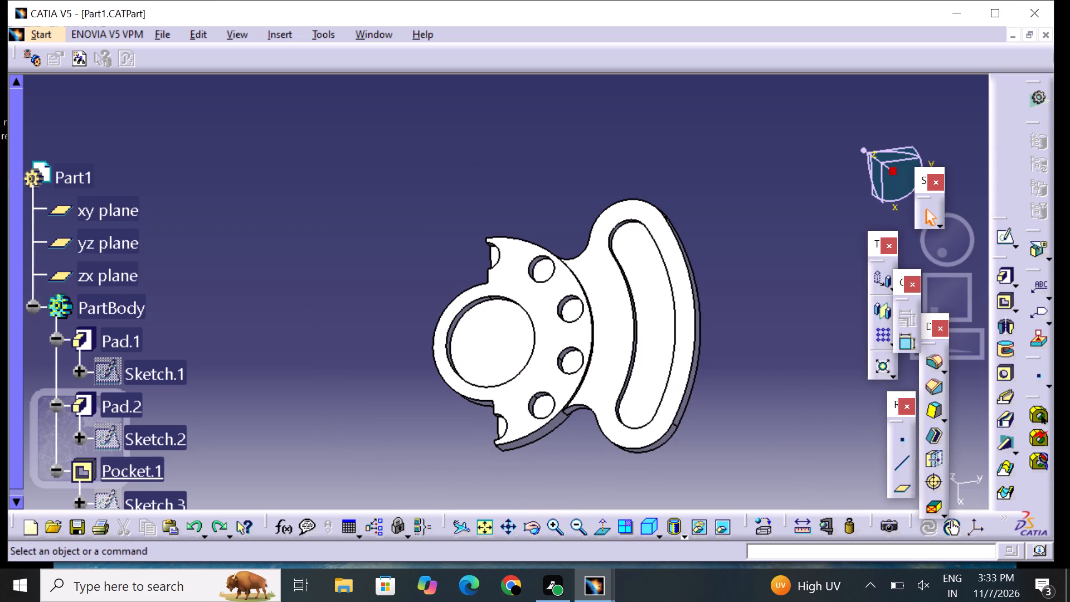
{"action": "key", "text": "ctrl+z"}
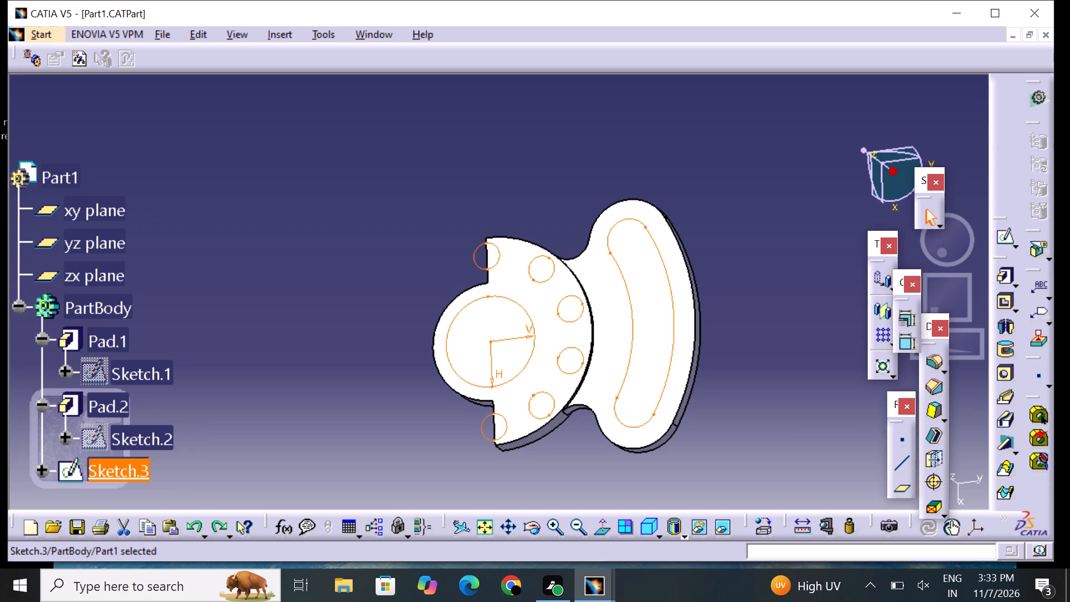
Pocket Sketch.3 with a 20 mm depth and mirrored extent.
{"action": "middle_click_drag", "start_coordinate": [588, 475], "coordinate": [571, 430]}
{"action": "right_click_drag", "start_coordinate": [588, 475], "coordinate": [571, 429]}
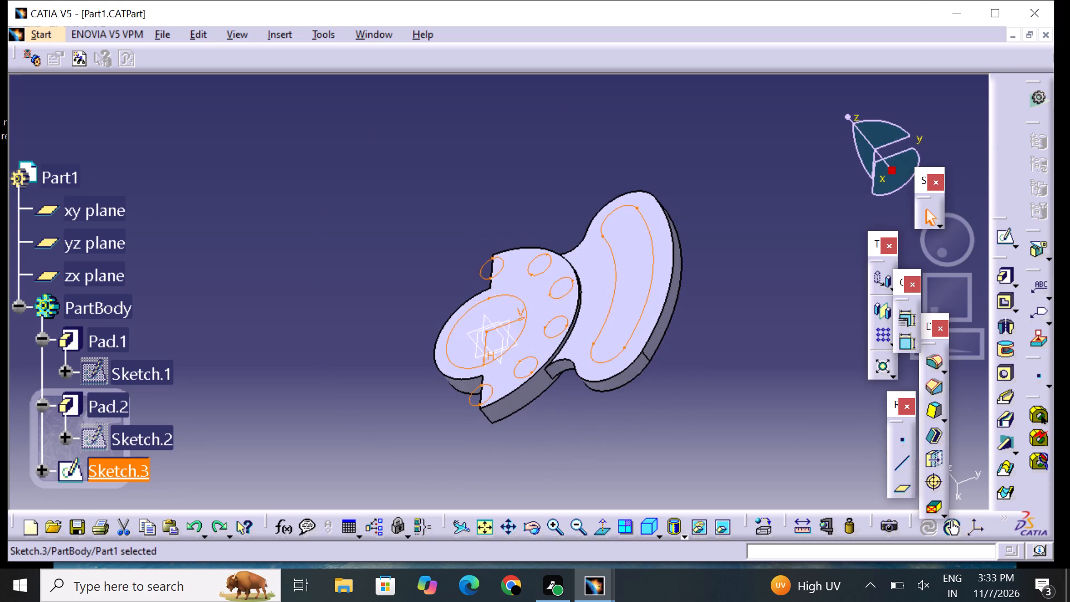
{"action": "middle_click_drag", "start_coordinate": [746, 330], "coordinate": [726, 404]}
{"action": "right_click_drag", "start_coordinate": [747, 332], "coordinate": [726, 404]}
{"action": "scroll", "coordinate": [726, 405], "scroll_direction": "up", "scroll_amount": 1}
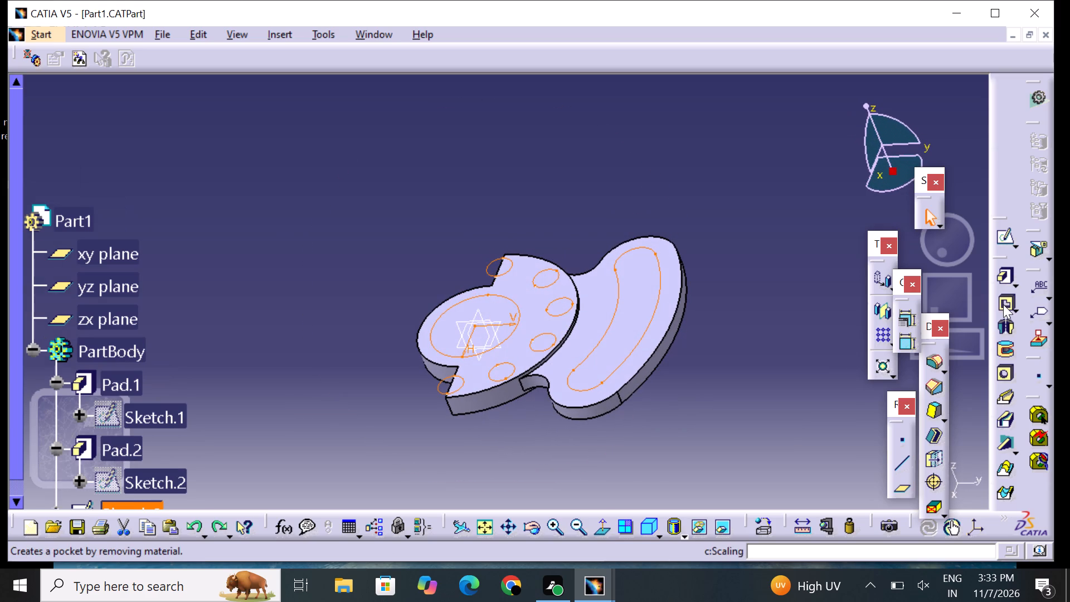
{"action": "left_click", "coordinate": [1003, 304]}
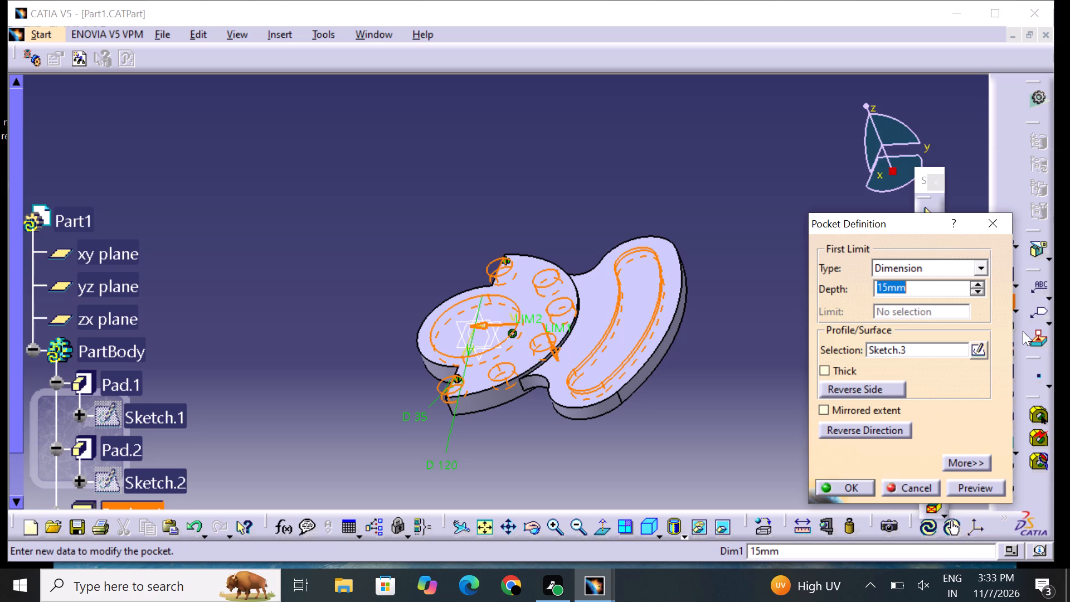
{"action": "left_click", "coordinate": [865, 407]}
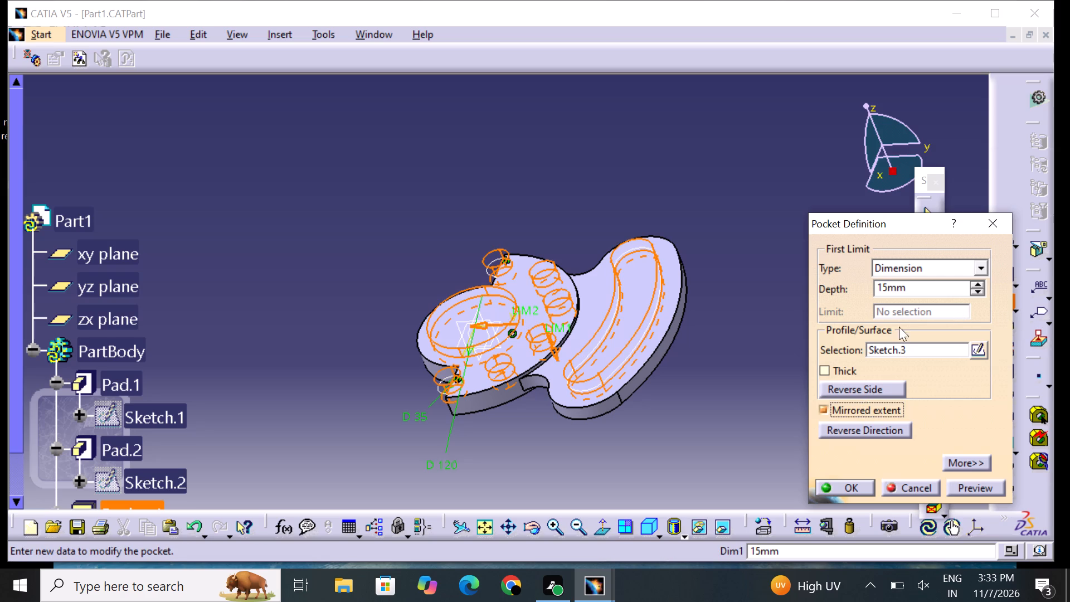
{"action": "left_click", "coordinate": [920, 292]}
{"action": "key", "text": "BackSpace"}
{"action": "key", "text": "BackSpace"}
{"action": "key", "text": "BackSpace"}
{"action": "key", "text": "BackSpace"}
{"action": "key", "text": "BackSpace"}
{"action": "key", "text": "BackSpace"}
{"action": "key", "text": "BackSpace"}
{"action": "key", "text": "BackSpace"}
{"action": "key", "text": "BackSpace"}
{"action": "key", "text": "BackSpace"}
{"action": "key", "text": "BackSpace"}
{"action": "key", "text": "BackSpace"}
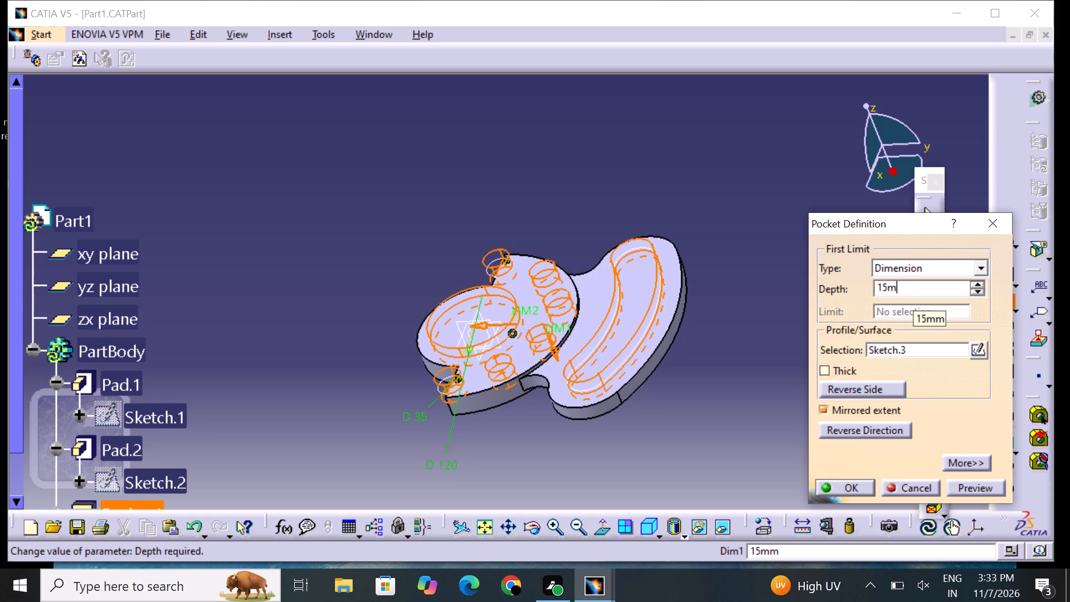
{"action": "type", "text": "20"}
{"action": "left_click", "coordinate": [980, 485]}
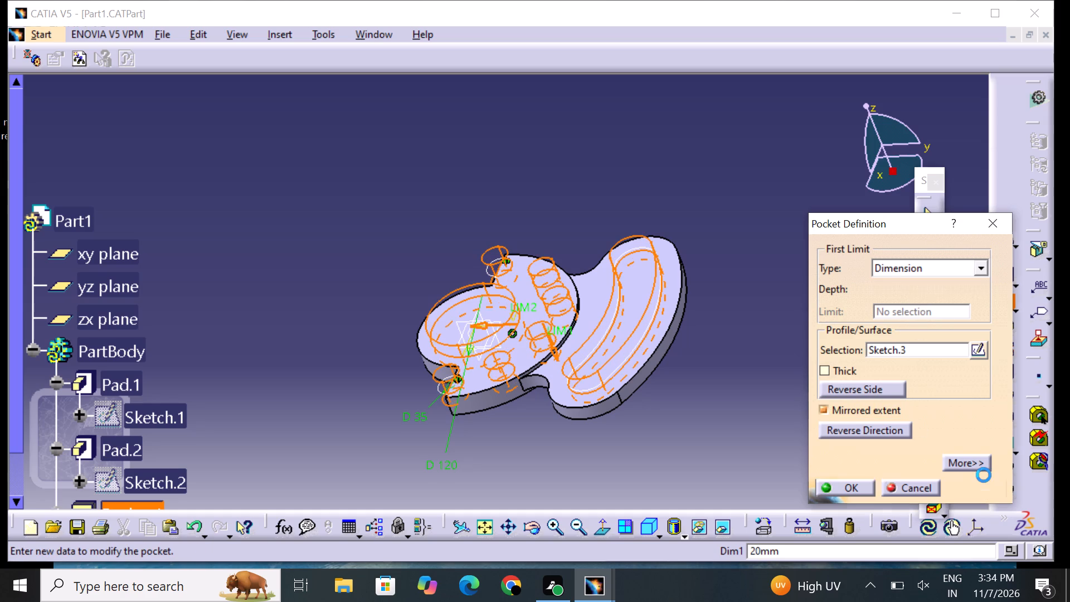
{"action": "left_click", "coordinate": [847, 486]}
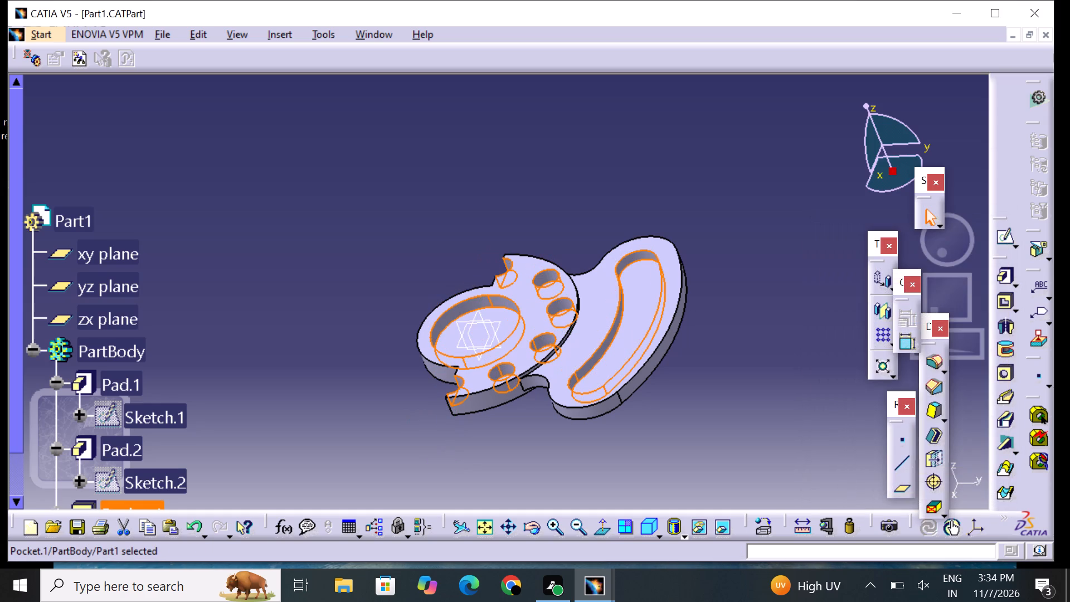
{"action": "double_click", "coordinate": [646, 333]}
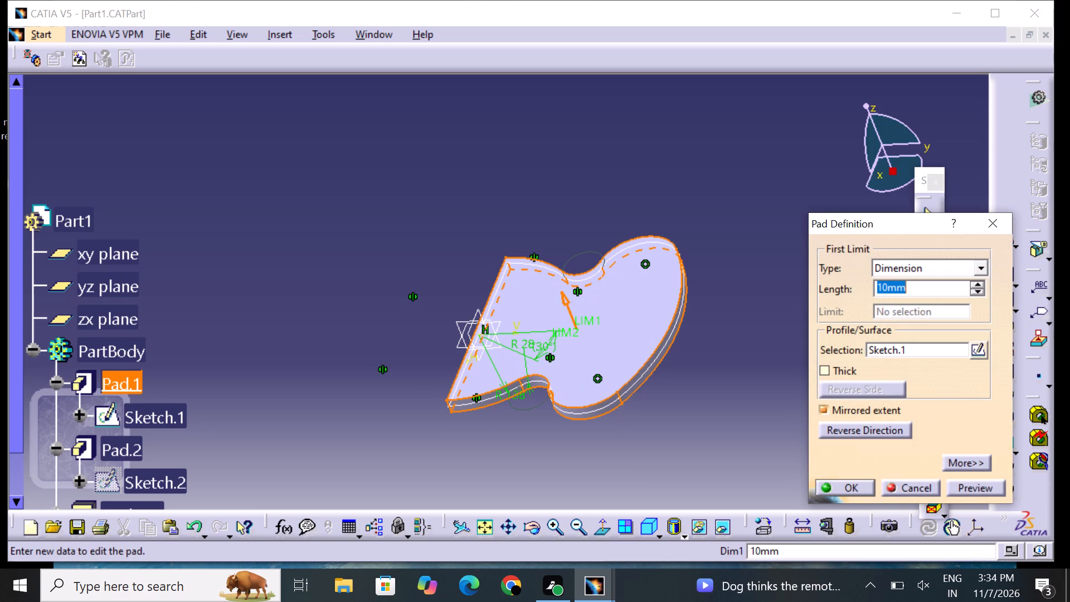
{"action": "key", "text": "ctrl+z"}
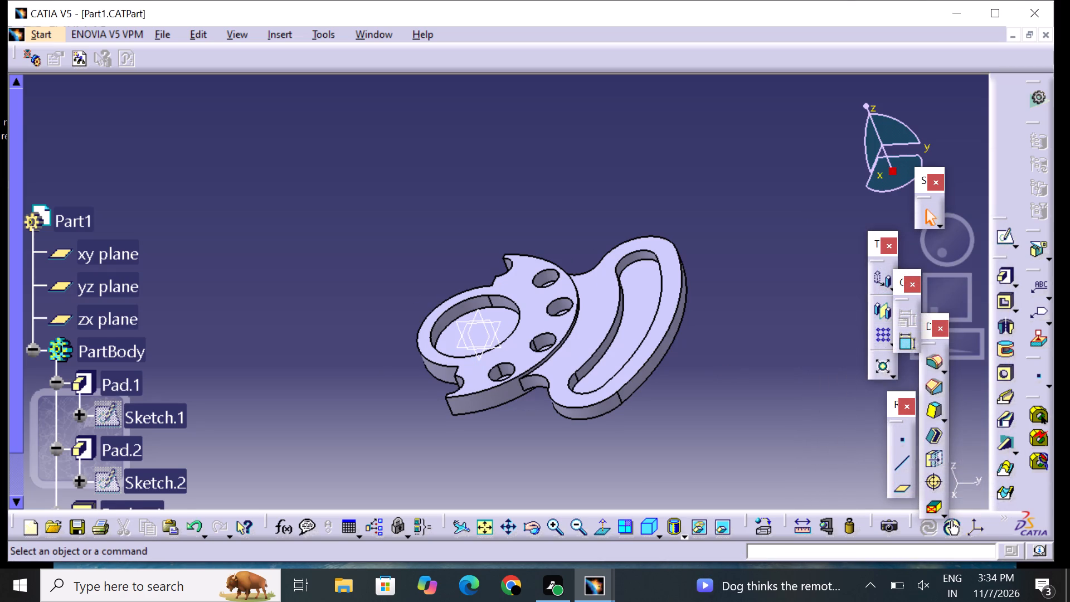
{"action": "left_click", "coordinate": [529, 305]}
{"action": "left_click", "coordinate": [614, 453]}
Change the pocket's first limit type to Up to last, with a 0 mm offset.
{"action": "scroll", "coordinate": [366, 387], "scroll_direction": "down", "scroll_amount": 2}
{"action": "double_click", "coordinate": [134, 426]}
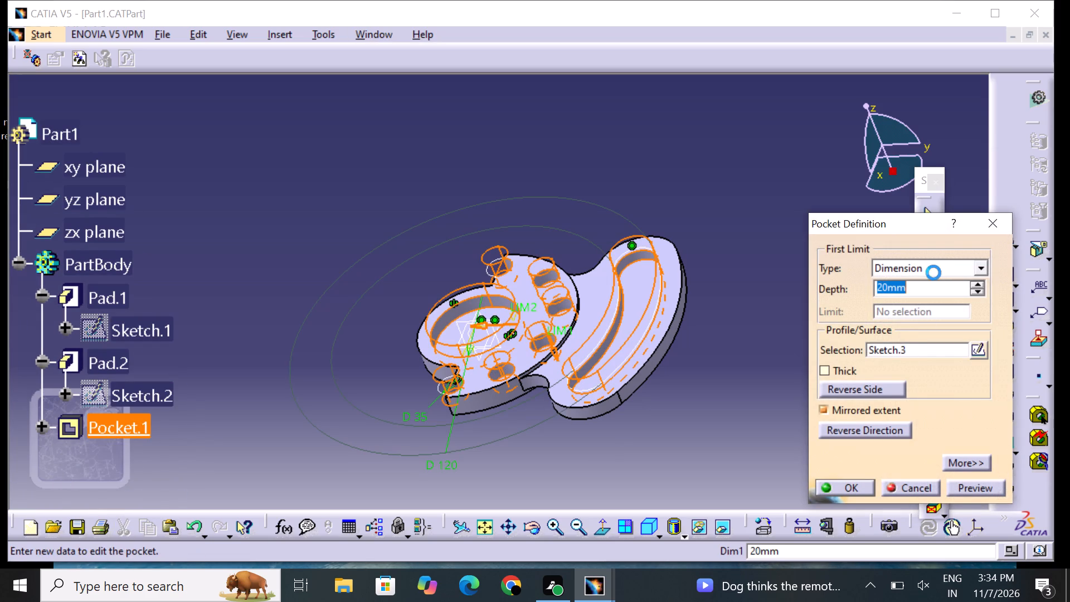
{"action": "left_click", "coordinate": [933, 273]}
{"action": "left_click", "coordinate": [932, 309]}
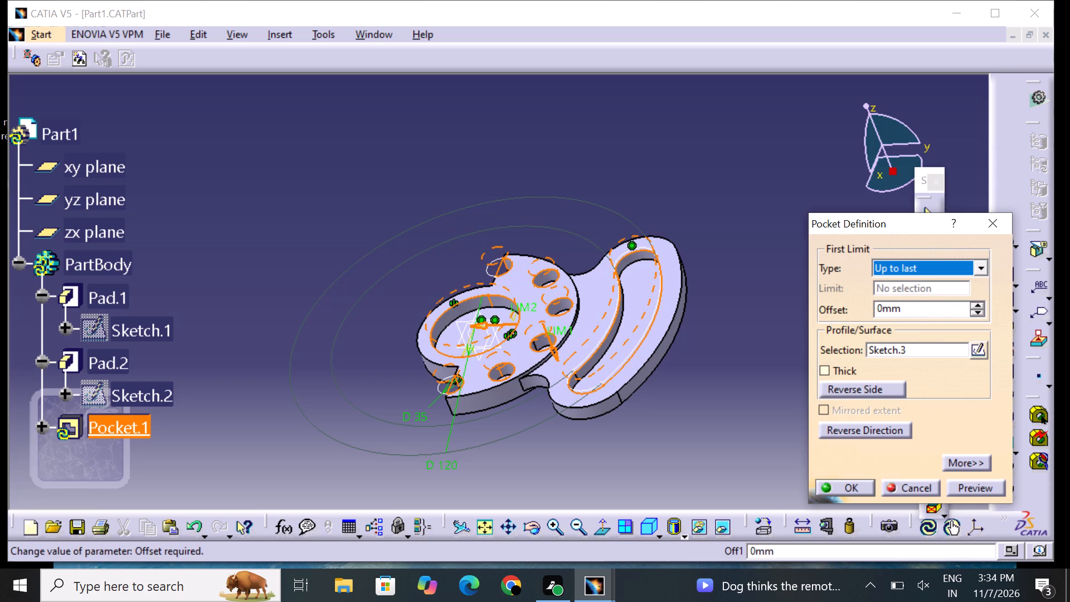
{"action": "left_click", "coordinate": [849, 426]}
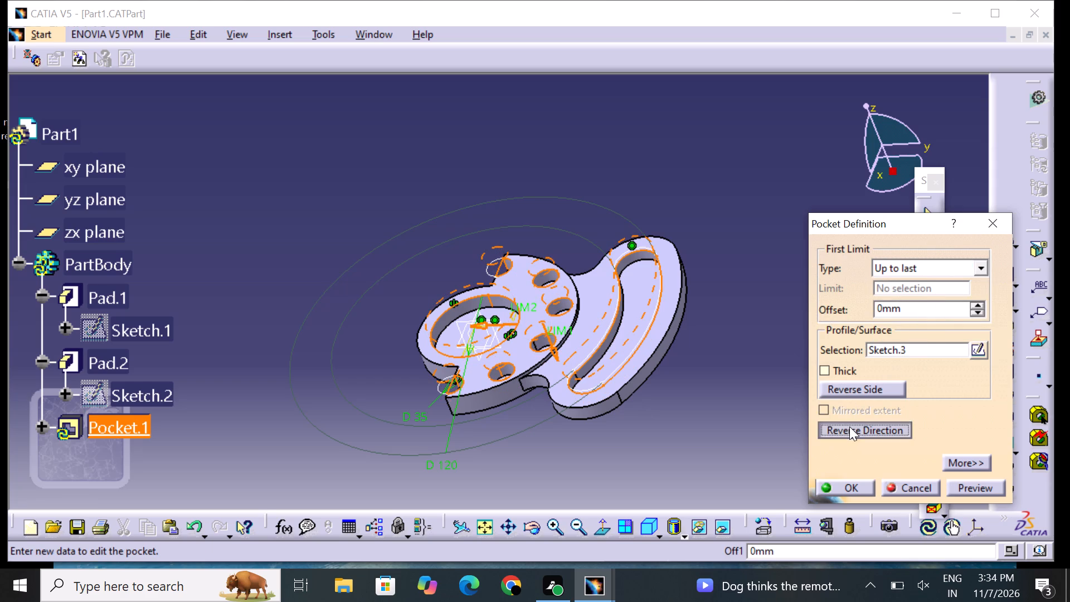
{"action": "left_click", "coordinate": [849, 427]}
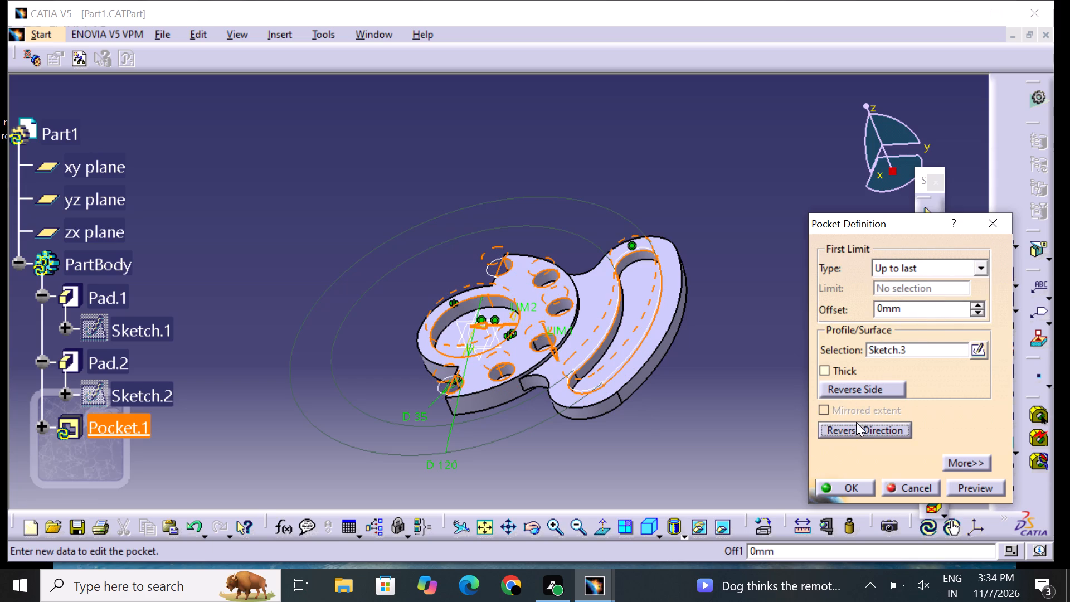
{"action": "left_click", "coordinate": [955, 485]}
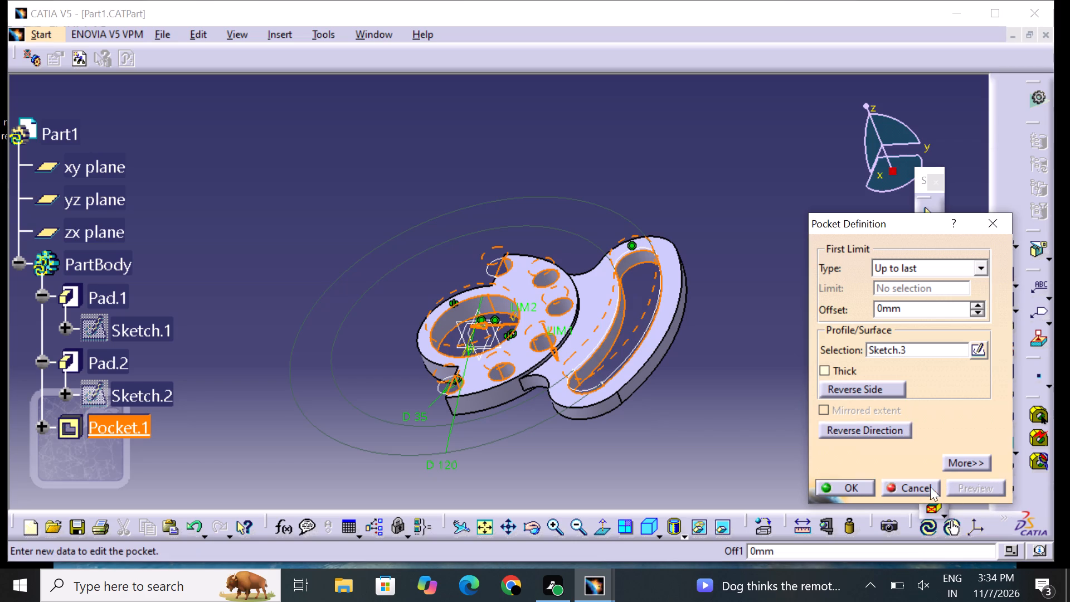
{"action": "left_click", "coordinate": [860, 491]}
{"action": "left_click", "coordinate": [795, 429]}
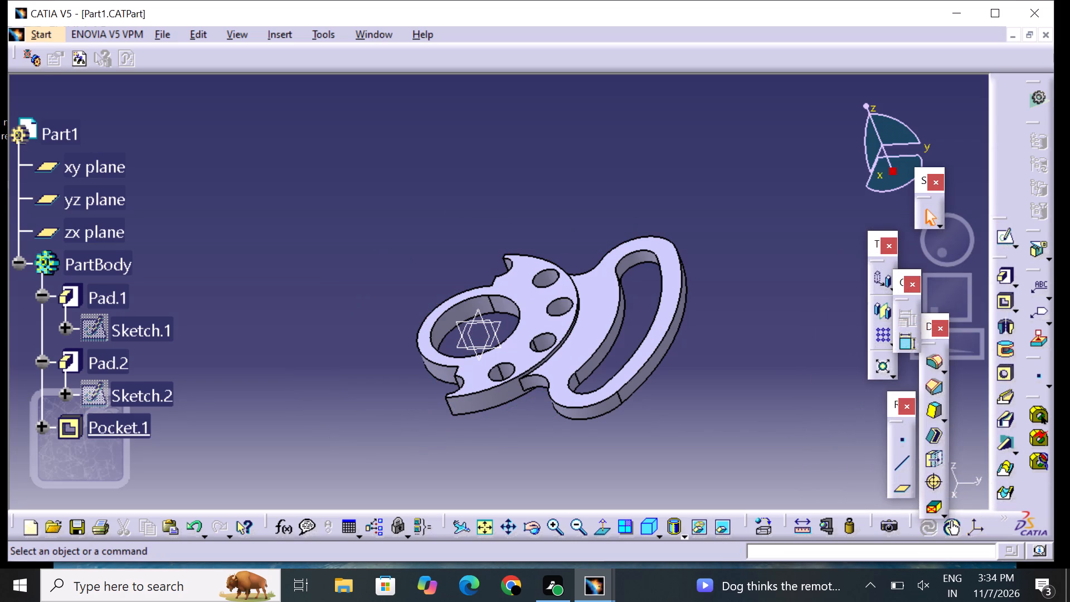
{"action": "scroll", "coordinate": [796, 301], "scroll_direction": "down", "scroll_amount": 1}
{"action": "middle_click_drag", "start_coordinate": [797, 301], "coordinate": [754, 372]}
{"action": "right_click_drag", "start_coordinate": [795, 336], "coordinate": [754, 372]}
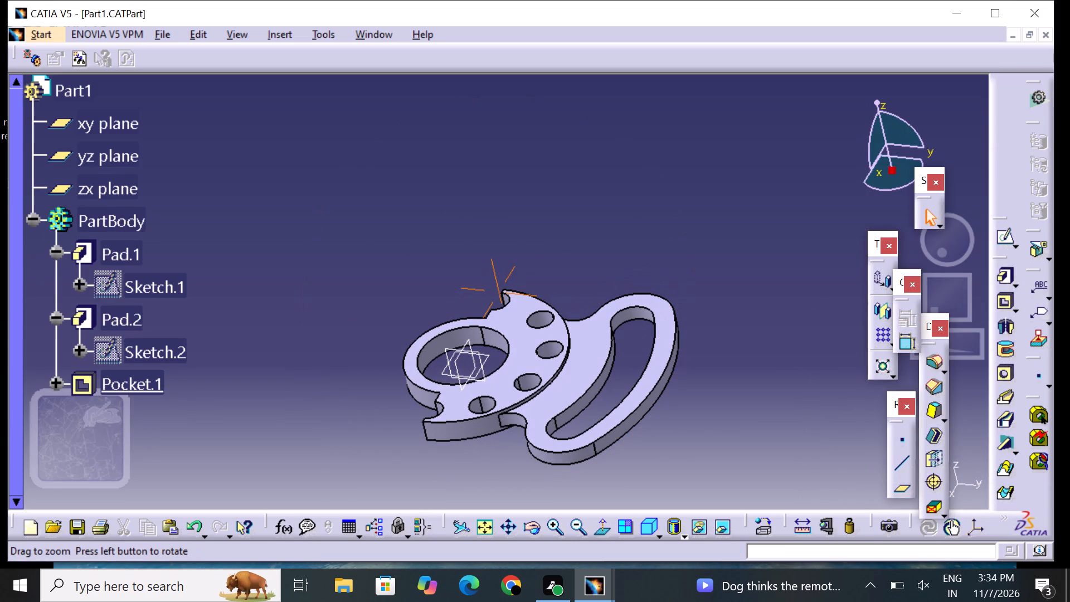
Inspect the pocketed part from several angles, examining the curved slot, the large circular opening and the small holes through both pads.
{"action": "middle_click_drag", "start_coordinate": [643, 231], "coordinate": [673, 157]}
{"action": "middle_click_drag", "start_coordinate": [770, 251], "coordinate": [635, 415]}
{"action": "right_click_drag", "start_coordinate": [774, 257], "coordinate": [635, 415]}
{"action": "middle_click_drag", "start_coordinate": [668, 298], "coordinate": [699, 244]}
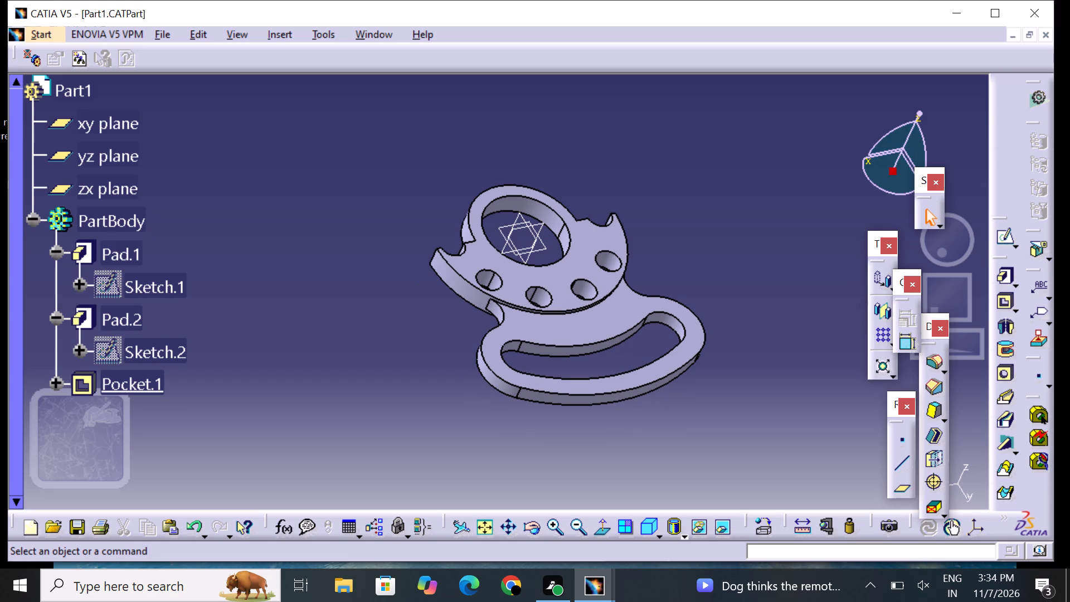
{"action": "middle_click_drag", "start_coordinate": [685, 410], "coordinate": [751, 358]}
{"action": "right_click_drag", "start_coordinate": [685, 411], "coordinate": [751, 358]}
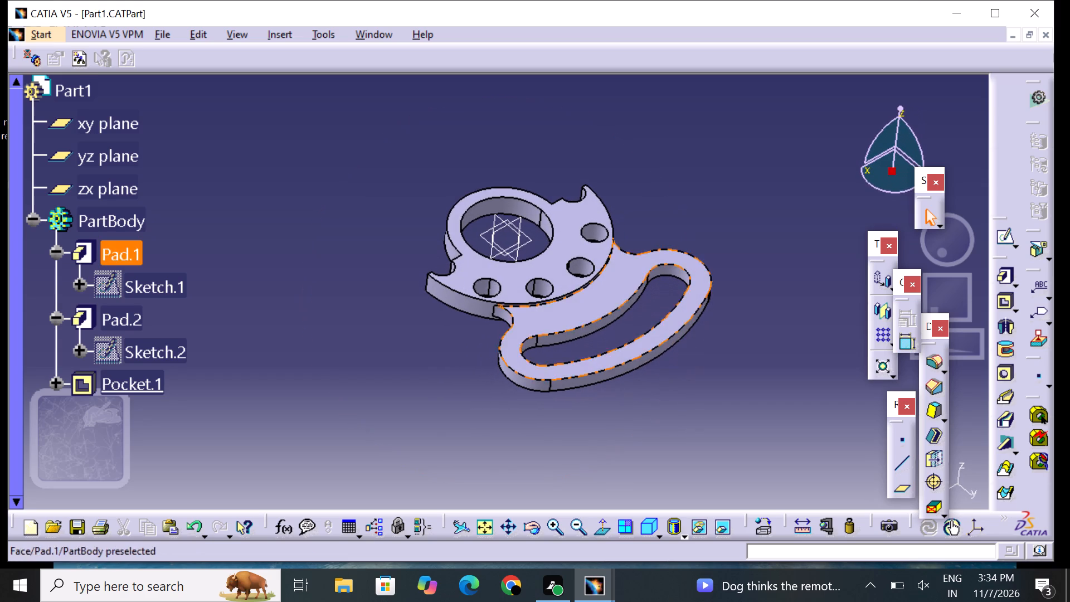
{"action": "scroll", "coordinate": [418, 386], "scroll_direction": "up", "scroll_amount": 1}
{"action": "middle_click_drag", "start_coordinate": [417, 386], "coordinate": [545, 464]}
{"action": "right_click_drag", "start_coordinate": [417, 386], "coordinate": [545, 464]}
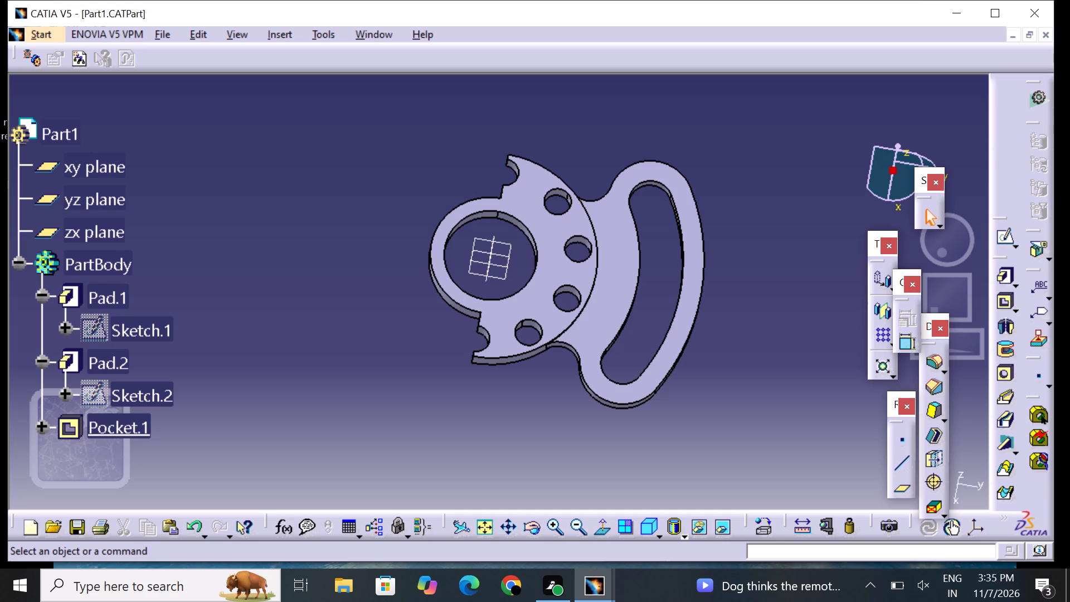
{"action": "middle_click_drag", "start_coordinate": [764, 281], "coordinate": [558, 454]}
{"action": "right_click_drag", "start_coordinate": [764, 281], "coordinate": [558, 454]}
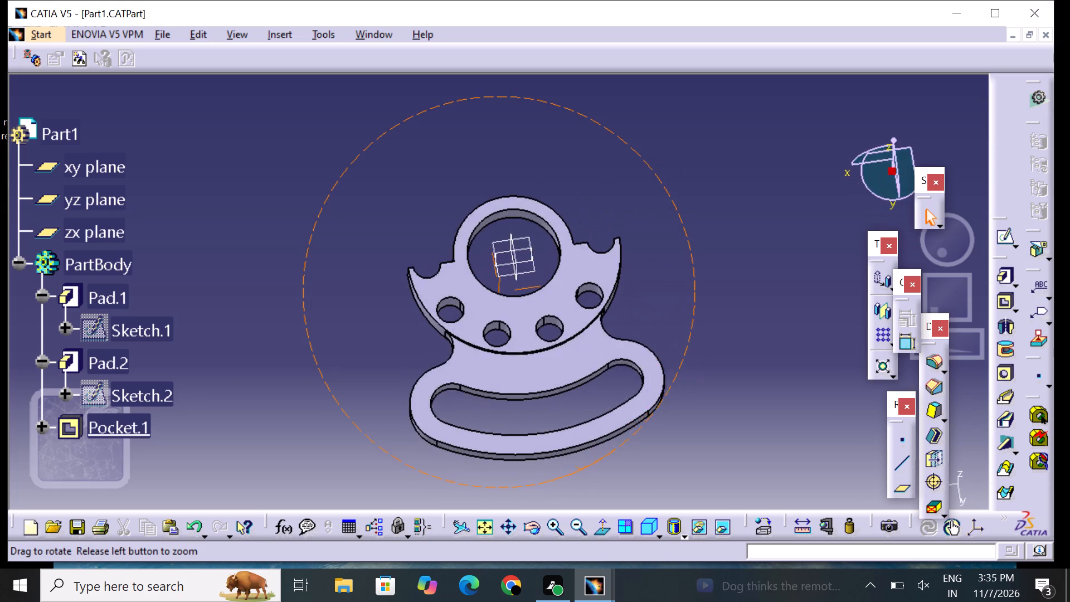
{"action": "middle_click_drag", "start_coordinate": [558, 454], "coordinate": [546, 457]}
{"action": "right_click_drag", "start_coordinate": [558, 454], "coordinate": [546, 457]}
{"action": "middle_click_drag", "start_coordinate": [541, 325], "coordinate": [544, 254]}
{"action": "middle_click_drag", "start_coordinate": [697, 278], "coordinate": [698, 294]}
{"action": "right_click_drag", "start_coordinate": [697, 278], "coordinate": [698, 294]}
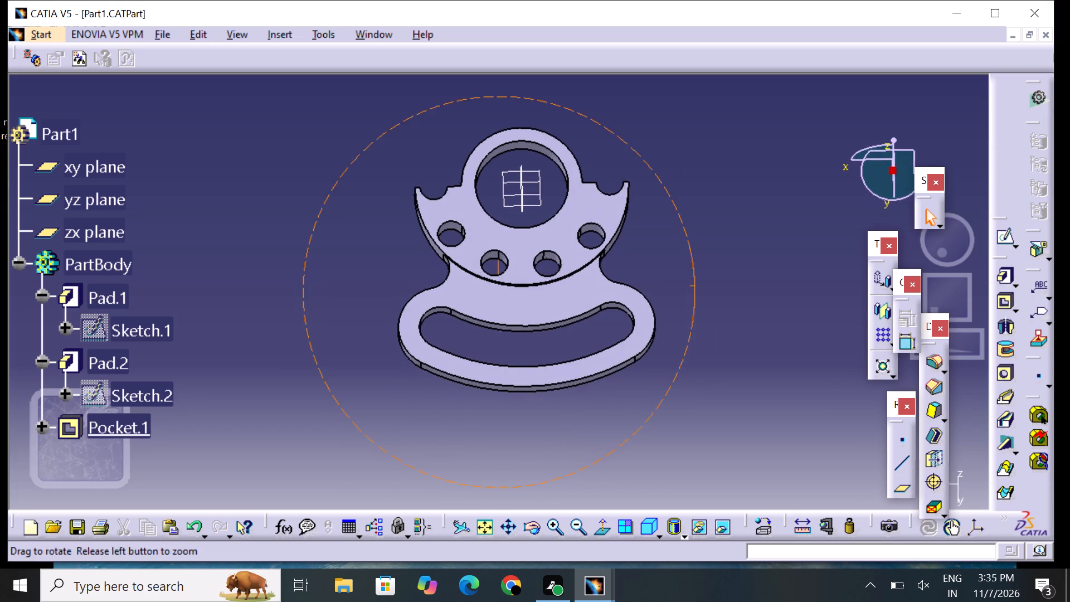
{"action": "right_click_drag", "start_coordinate": [698, 294], "coordinate": [685, 337]}
{"action": "middle_click_drag", "start_coordinate": [698, 294], "coordinate": [685, 337]}
{"action": "middle_click_drag", "start_coordinate": [480, 339], "coordinate": [496, 394]}
{"action": "right_click_drag", "start_coordinate": [480, 339], "coordinate": [496, 394]}
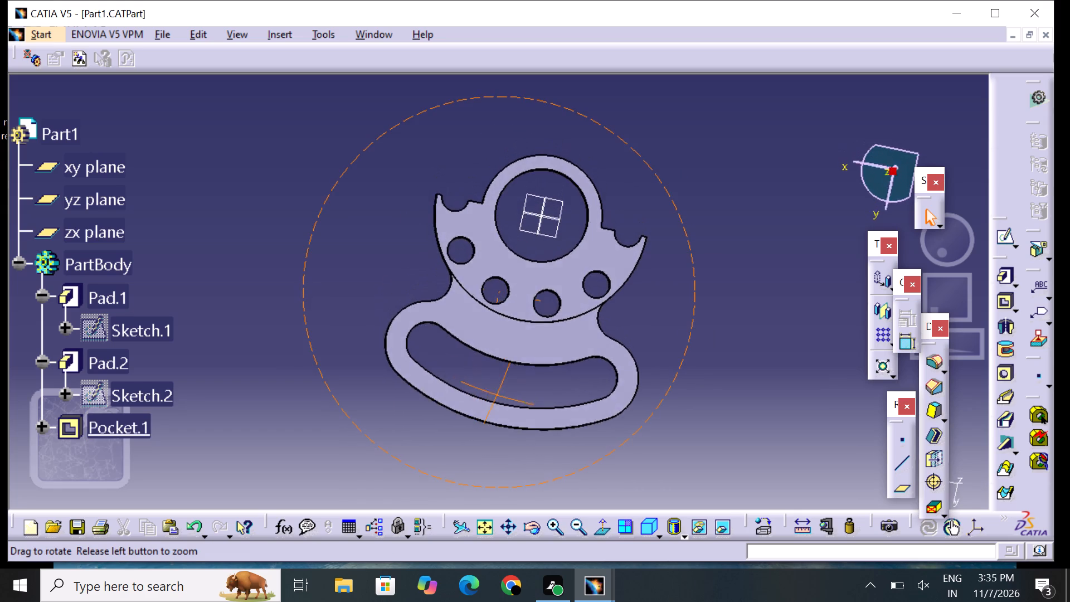
{"action": "right_click_drag", "start_coordinate": [496, 394], "coordinate": [530, 412]}
{"action": "middle_click_drag", "start_coordinate": [496, 394], "coordinate": [530, 412]}
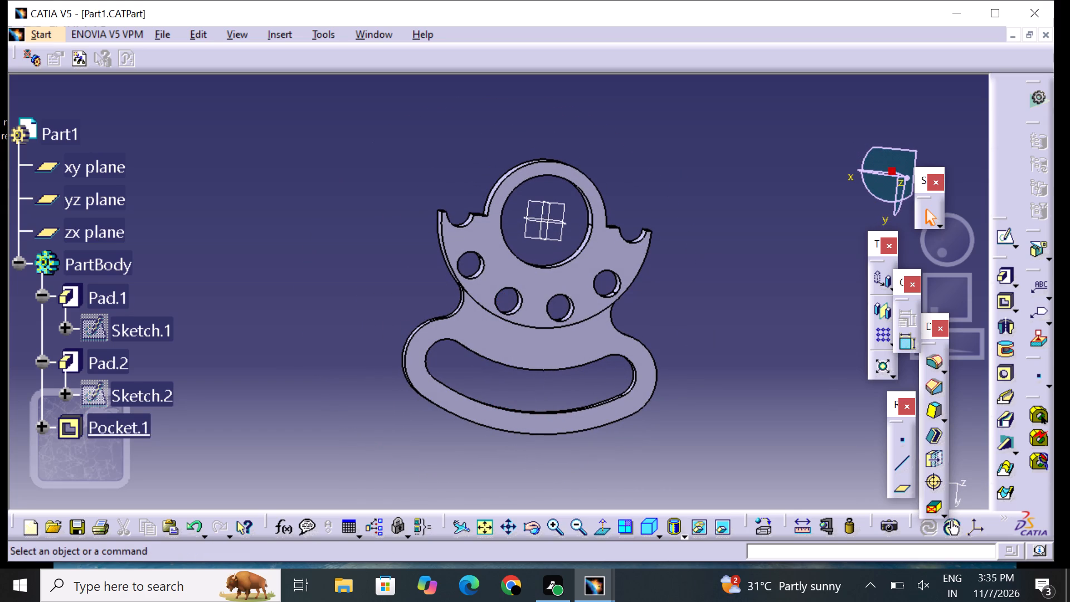
{"action": "middle_click_drag", "start_coordinate": [691, 409], "coordinate": [700, 216]}
{"action": "right_click_drag", "start_coordinate": [691, 409], "coordinate": [700, 216]}
{"action": "middle_click_drag", "start_coordinate": [590, 435], "coordinate": [670, 253]}
{"action": "right_click_drag", "start_coordinate": [588, 435], "coordinate": [670, 252]}
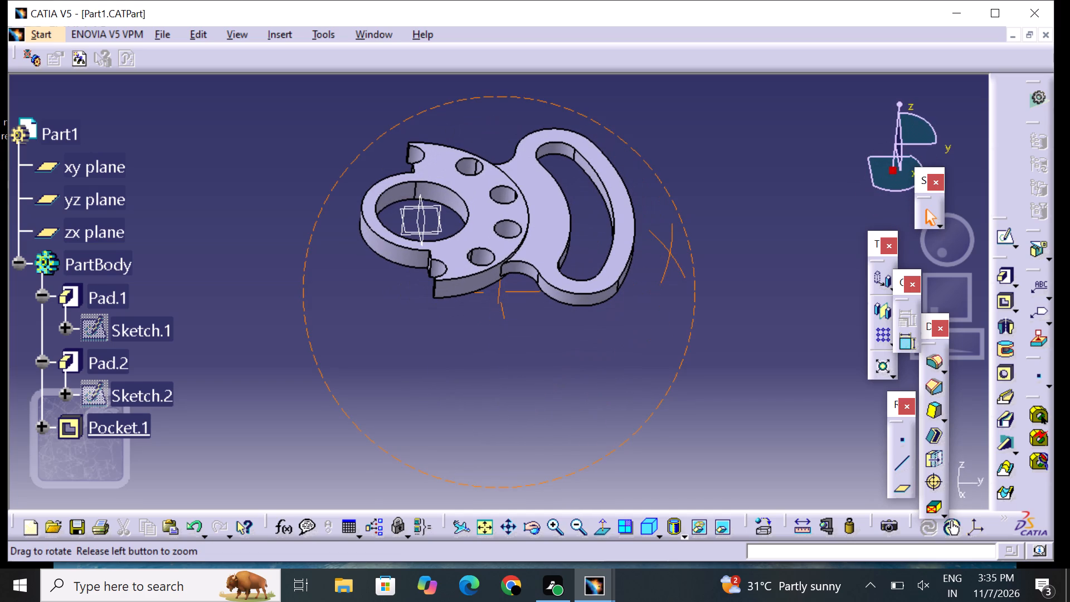
{"action": "middle_click_drag", "start_coordinate": [501, 375], "coordinate": [522, 335]}
{"action": "right_click_drag", "start_coordinate": [501, 375], "coordinate": [524, 333]}
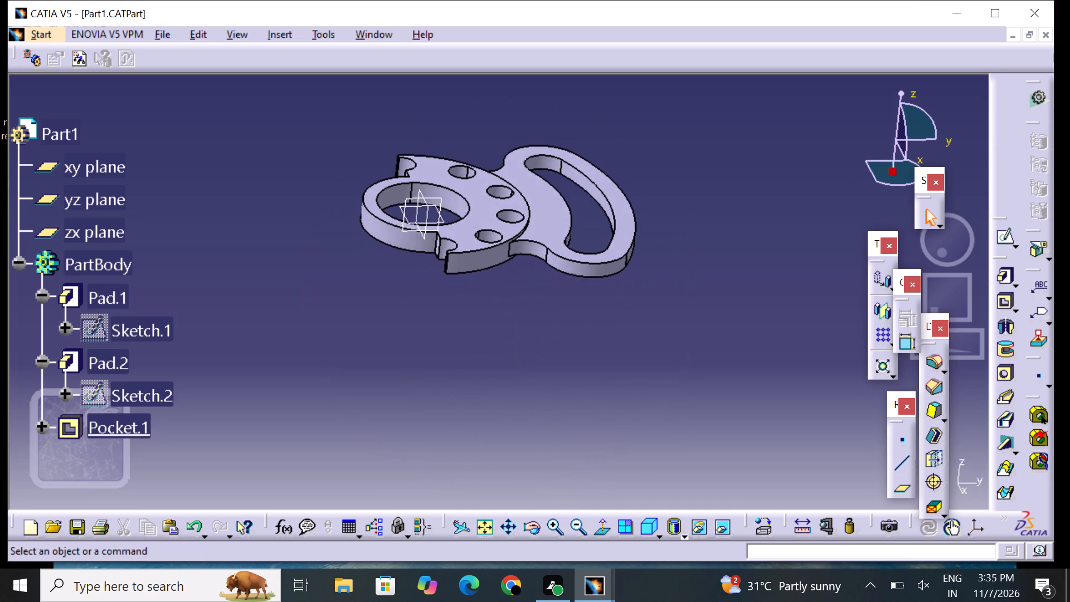
{"action": "middle_click_drag", "start_coordinate": [546, 293], "coordinate": [531, 412]}
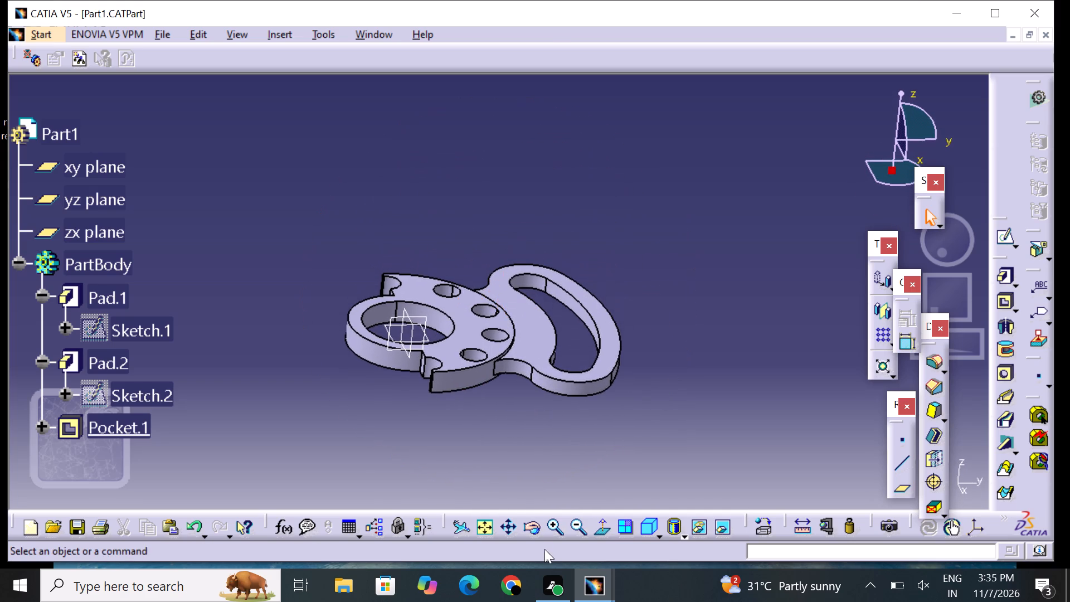
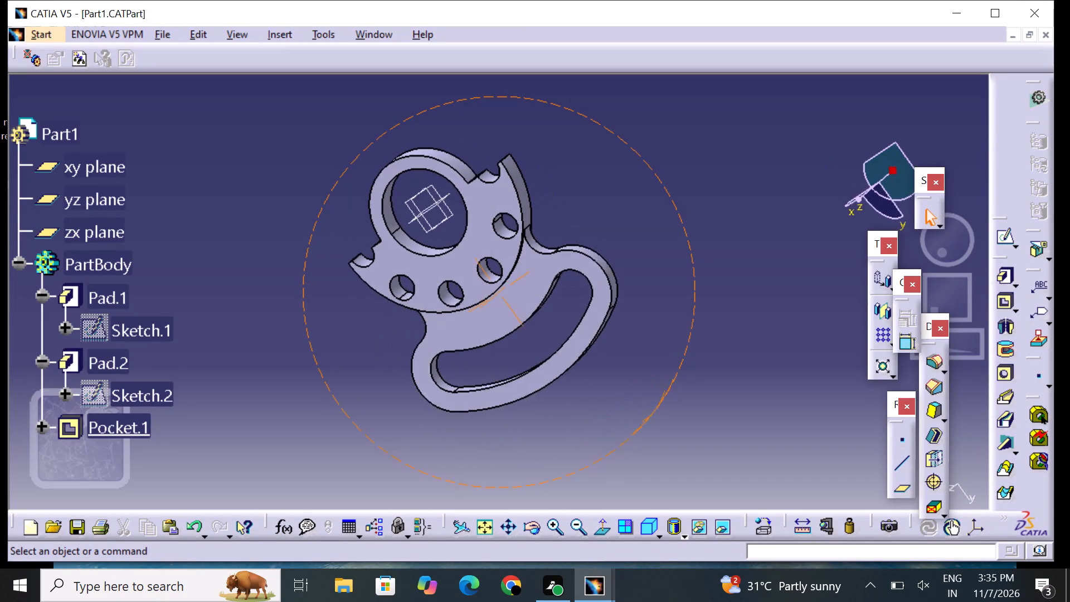
Inspect the pocketed part from several angles, examining its face, slot, large opening and small holes.
{"action": "middle_click_drag", "start_coordinate": [650, 121], "coordinate": [725, 229]}
{"action": "middle_click_drag", "start_coordinate": [438, 219], "coordinate": [513, 135]}
{"action": "right_click_drag", "start_coordinate": [438, 219], "coordinate": [513, 135]}
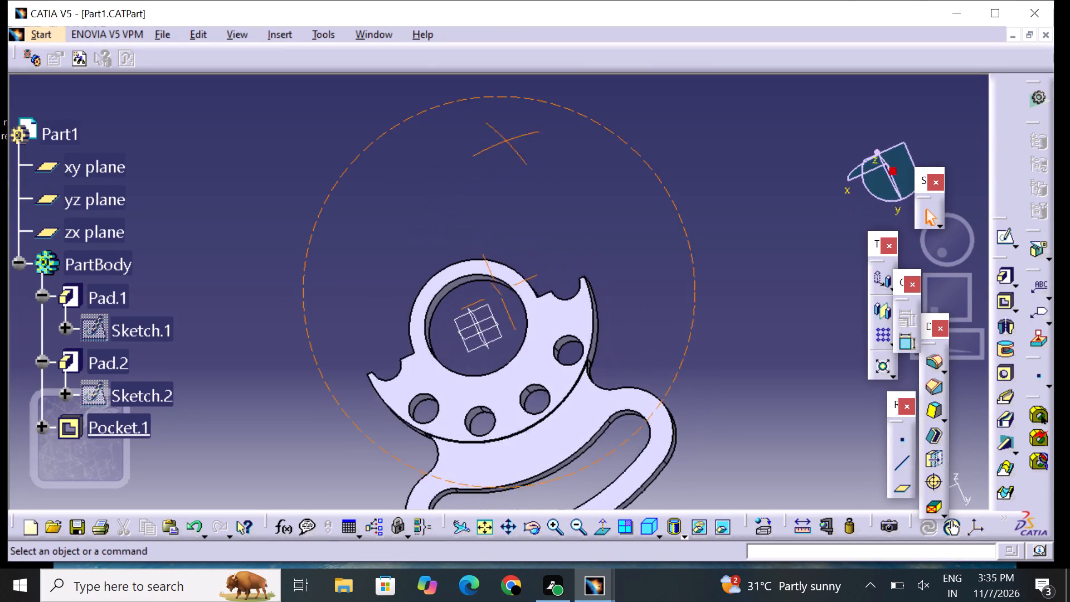
{"action": "right_click_drag", "start_coordinate": [513, 135], "coordinate": [519, 134]}
{"action": "middle_click_drag", "start_coordinate": [513, 135], "coordinate": [537, 139]}
{"action": "scroll", "coordinate": [655, 269], "scroll_direction": "up", "scroll_amount": 1}
{"action": "middle_click_drag", "start_coordinate": [716, 171], "coordinate": [679, 187]}
{"action": "middle_click_drag", "start_coordinate": [610, 268], "coordinate": [692, 147]}
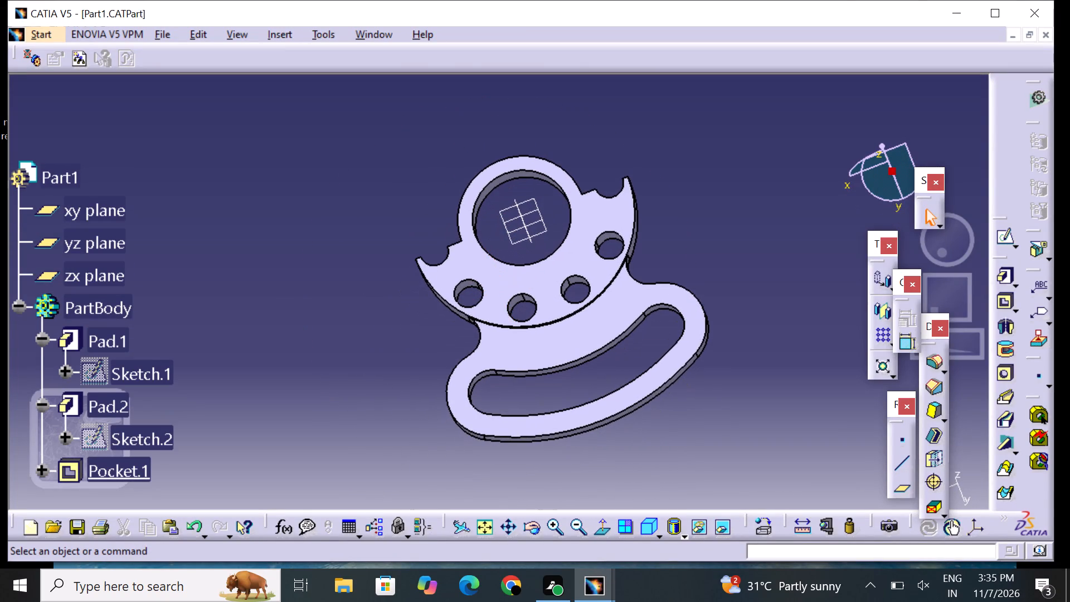
{"action": "middle_click_drag", "start_coordinate": [751, 241], "coordinate": [734, 275]}
{"action": "right_click_drag", "start_coordinate": [751, 242], "coordinate": [734, 275]}
{"action": "middle_click_drag", "start_coordinate": [738, 276], "coordinate": [737, 274]}
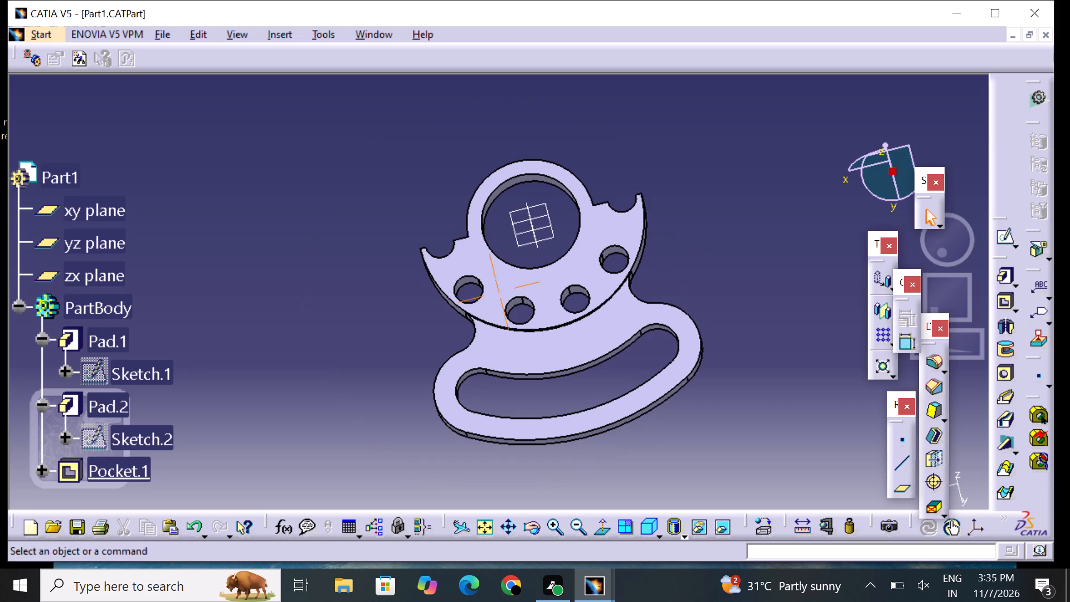
{"action": "middle_click_drag", "start_coordinate": [737, 274], "coordinate": [706, 237]}
{"action": "middle_click_drag", "start_coordinate": [700, 233], "coordinate": [692, 246]}
{"action": "right_click_drag", "start_coordinate": [700, 233], "coordinate": [692, 246]}
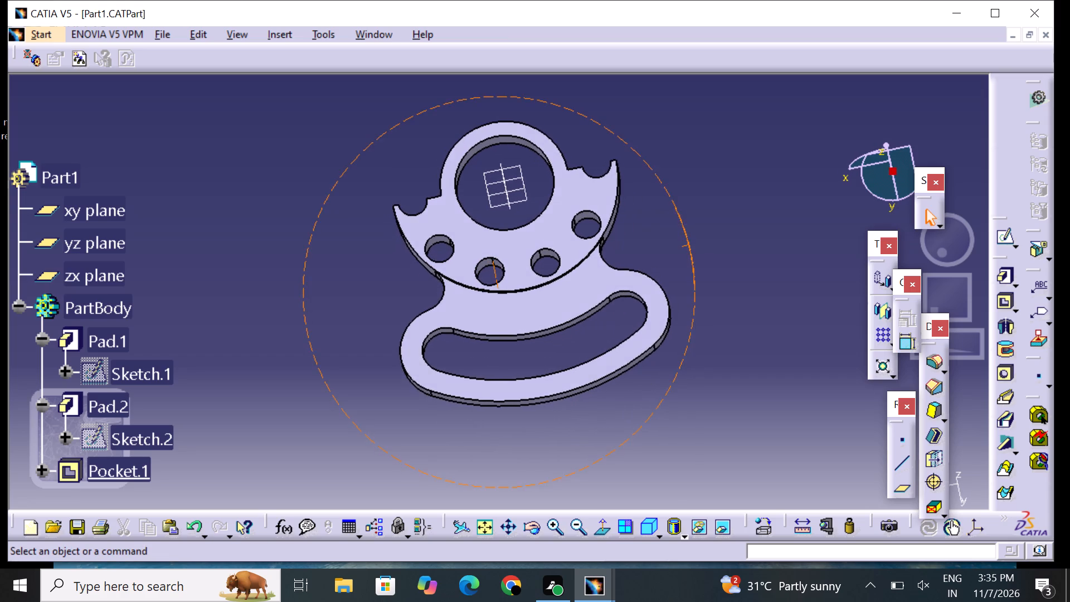
{"action": "right_click_drag", "start_coordinate": [692, 246], "coordinate": [688, 253]}
{"action": "middle_click_drag", "start_coordinate": [692, 246], "coordinate": [688, 253]}
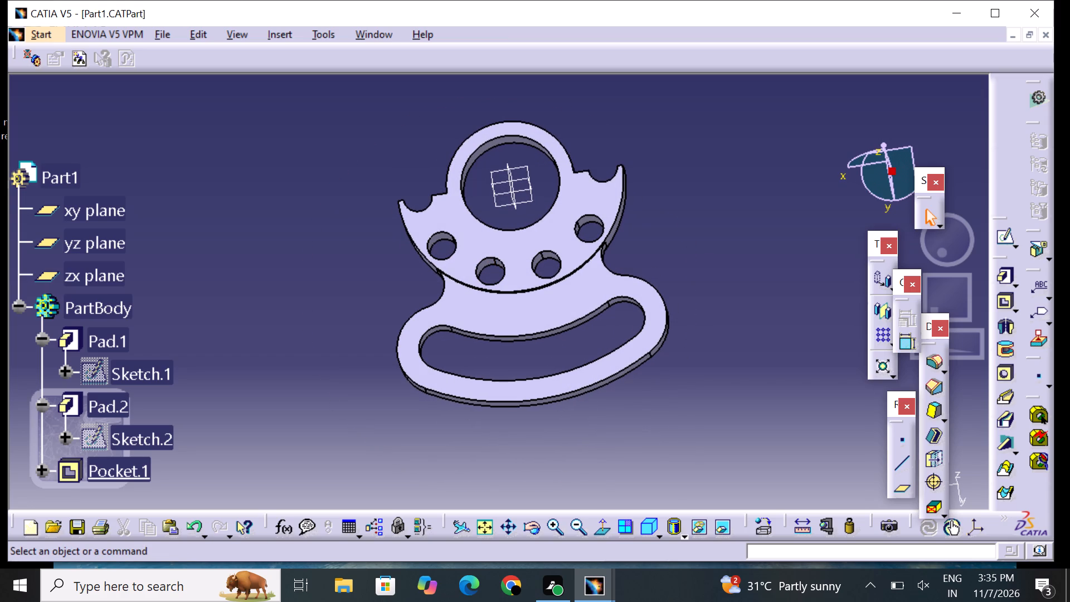
Set the fill colour of Pad.1's flat face around the curved slot to orange.
{"action": "middle_click_drag", "start_coordinate": [422, 481], "coordinate": [450, 455]}
{"action": "right_click_drag", "start_coordinate": [422, 481], "coordinate": [450, 455]}
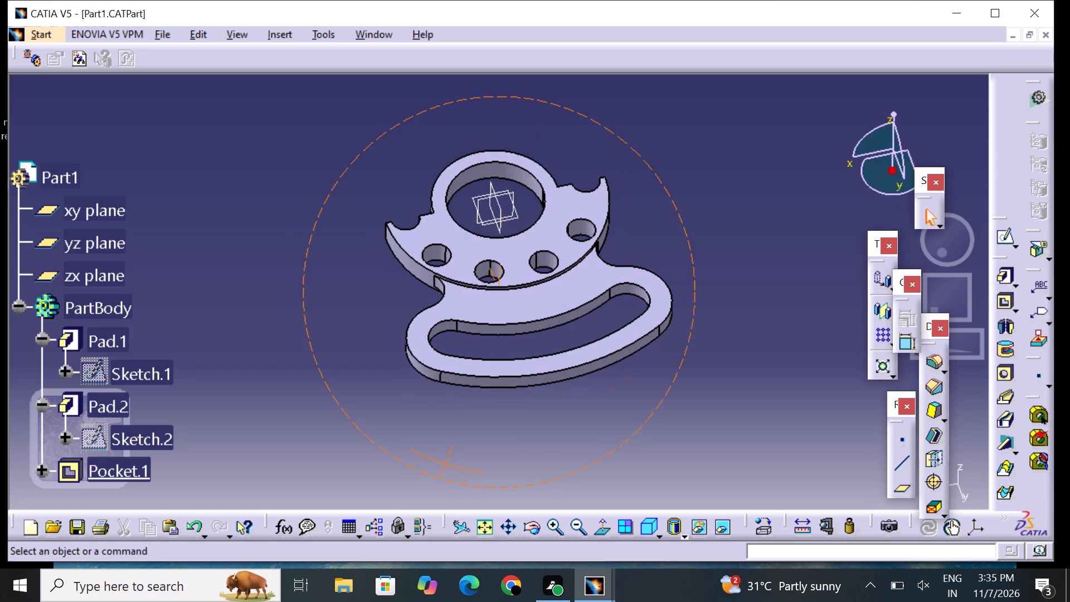
{"action": "right_click_drag", "start_coordinate": [450, 455], "coordinate": [615, 429]}
{"action": "middle_click_drag", "start_coordinate": [450, 455], "coordinate": [630, 401]}
{"action": "right_click", "coordinate": [543, 280]}
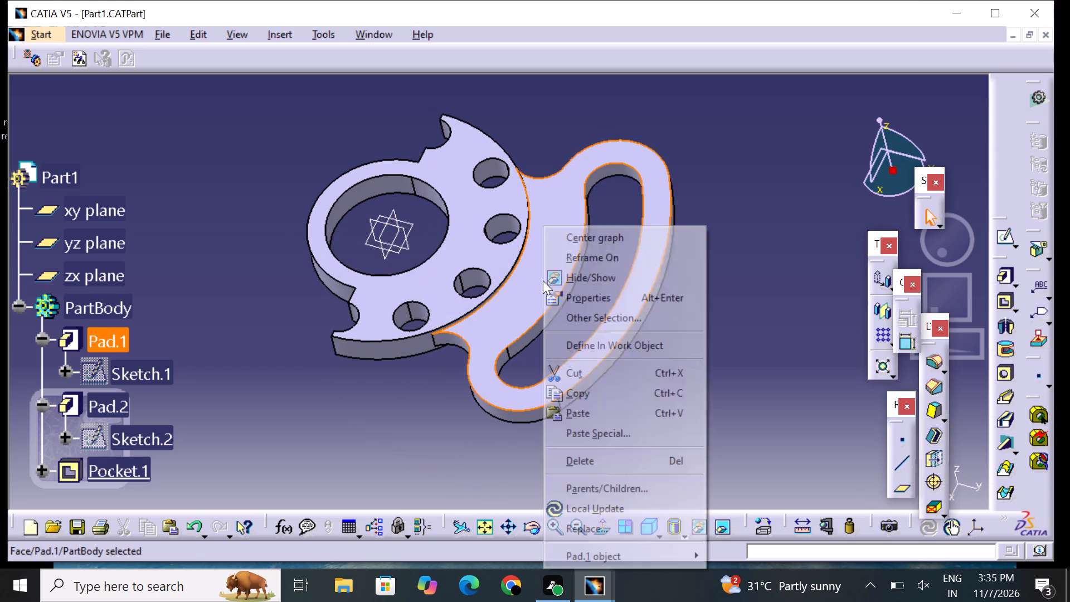
{"action": "left_click", "coordinate": [569, 297]}
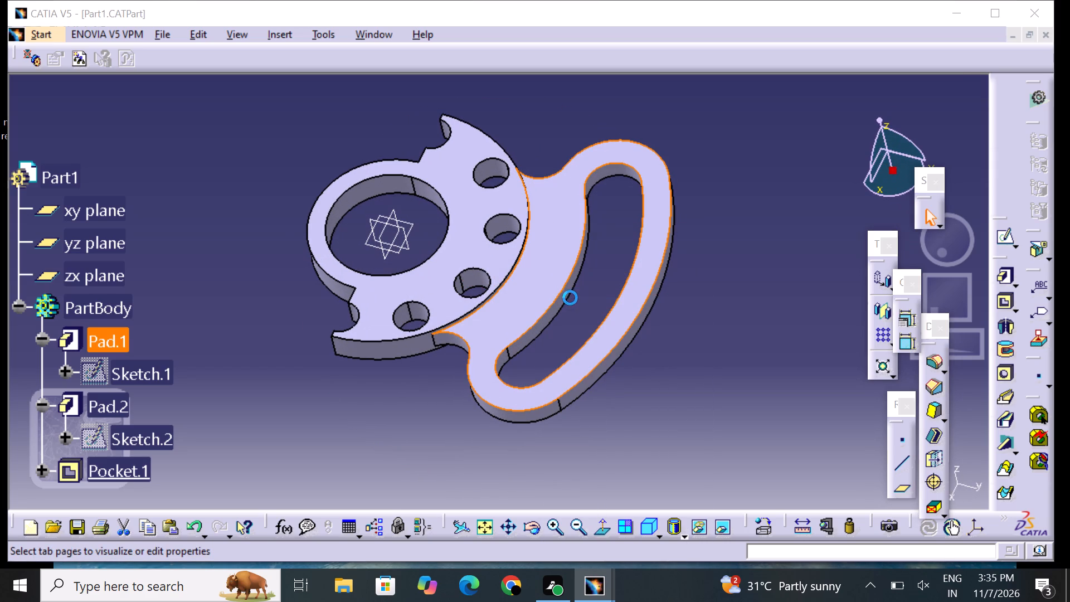
{"action": "left_click", "coordinate": [653, 114]}
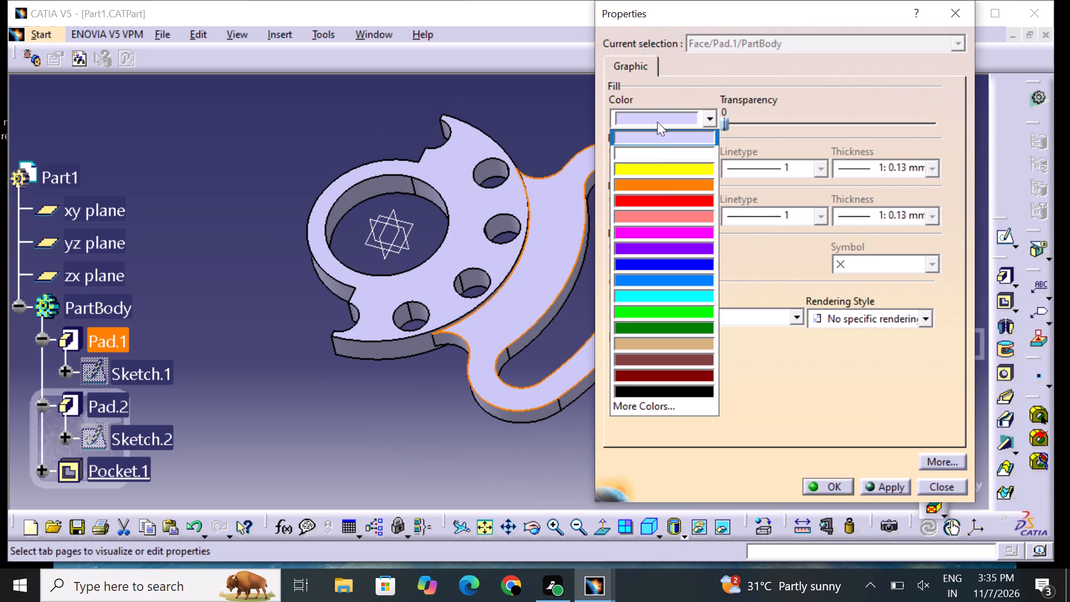
{"action": "left_click", "coordinate": [664, 186]}
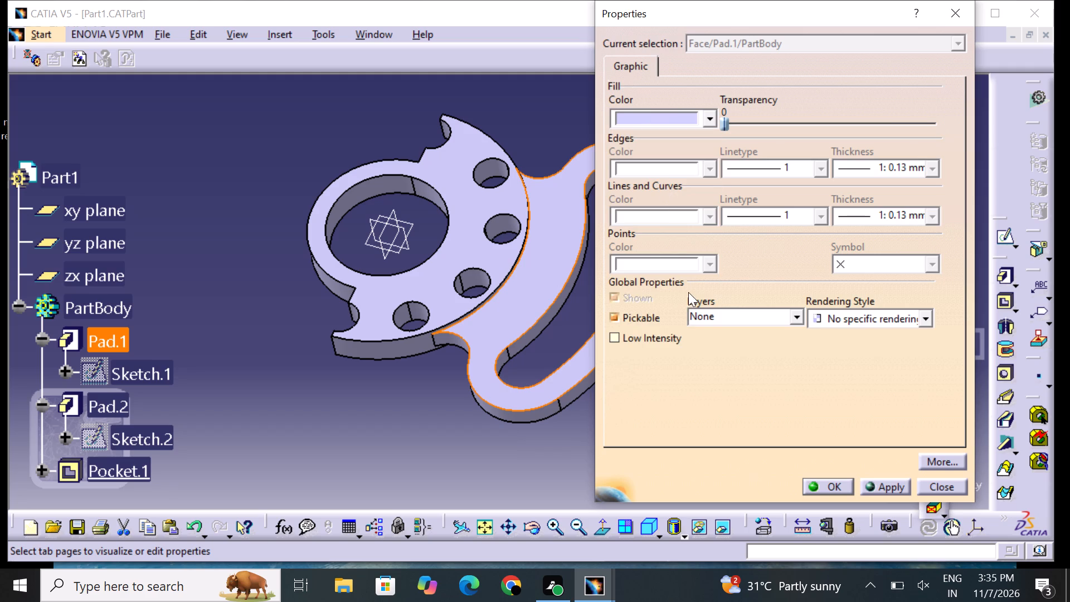
{"action": "left_click", "coordinate": [842, 486]}
{"action": "left_click", "coordinate": [714, 411]}
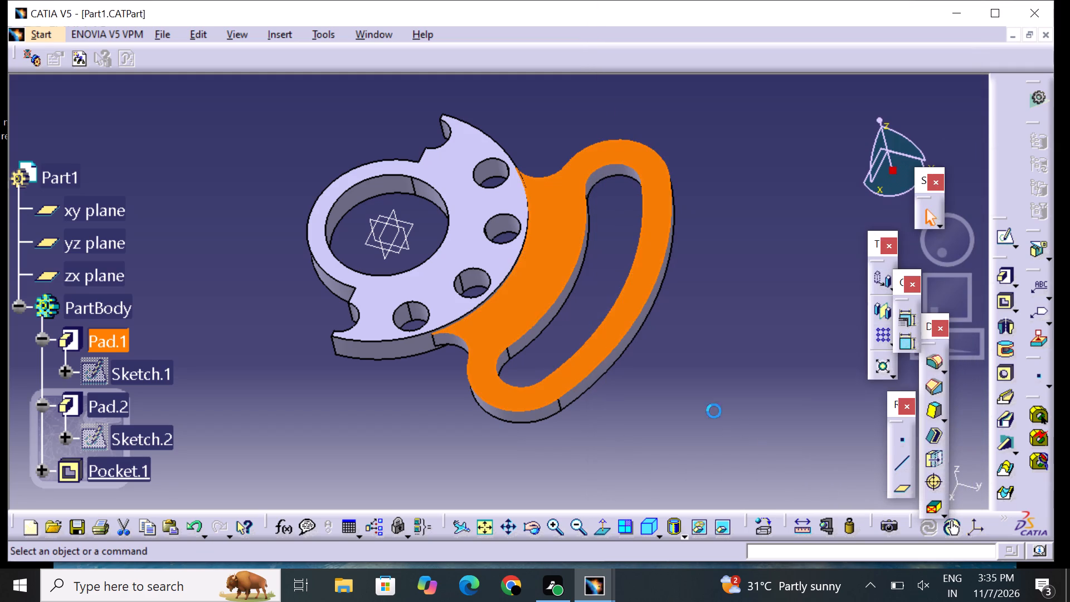
Set the fill colour of Pad.2's flat face, around the large opening and small holes, to magenta.
{"action": "scroll", "coordinate": [466, 404], "scroll_direction": "up", "scroll_amount": 1}
{"action": "middle_click_drag", "start_coordinate": [466, 404], "coordinate": [672, 396]}
{"action": "right_click_drag", "start_coordinate": [478, 404], "coordinate": [672, 396]}
{"action": "middle_click_drag", "start_coordinate": [646, 202], "coordinate": [565, 196]}
{"action": "right_click_drag", "start_coordinate": [646, 202], "coordinate": [565, 196]}
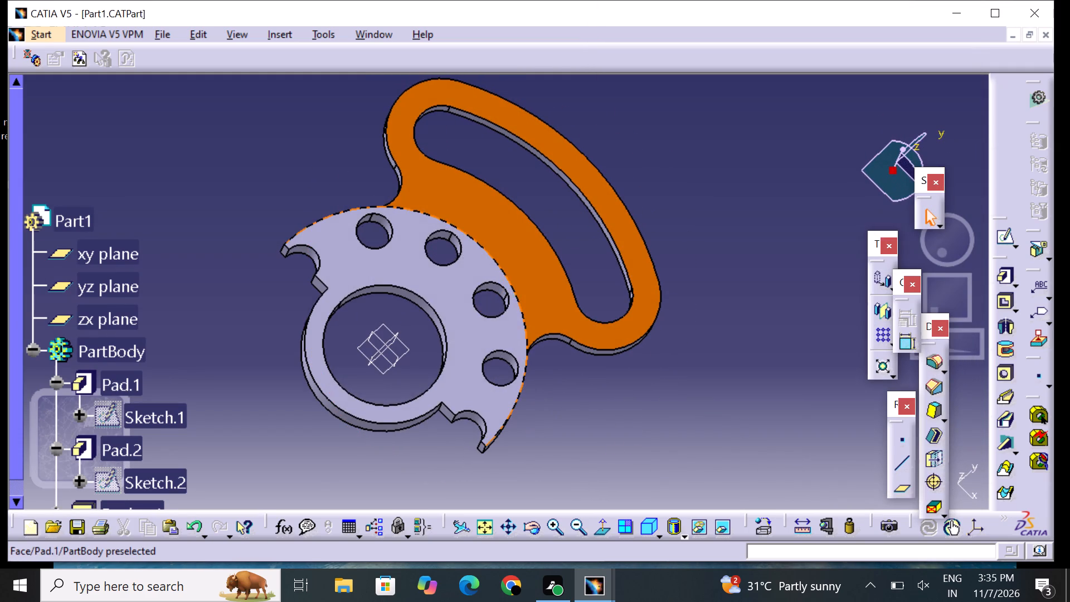
{"action": "left_click", "coordinate": [444, 283]}
{"action": "right_click", "coordinate": [444, 283]}
{"action": "left_click", "coordinate": [483, 304]}
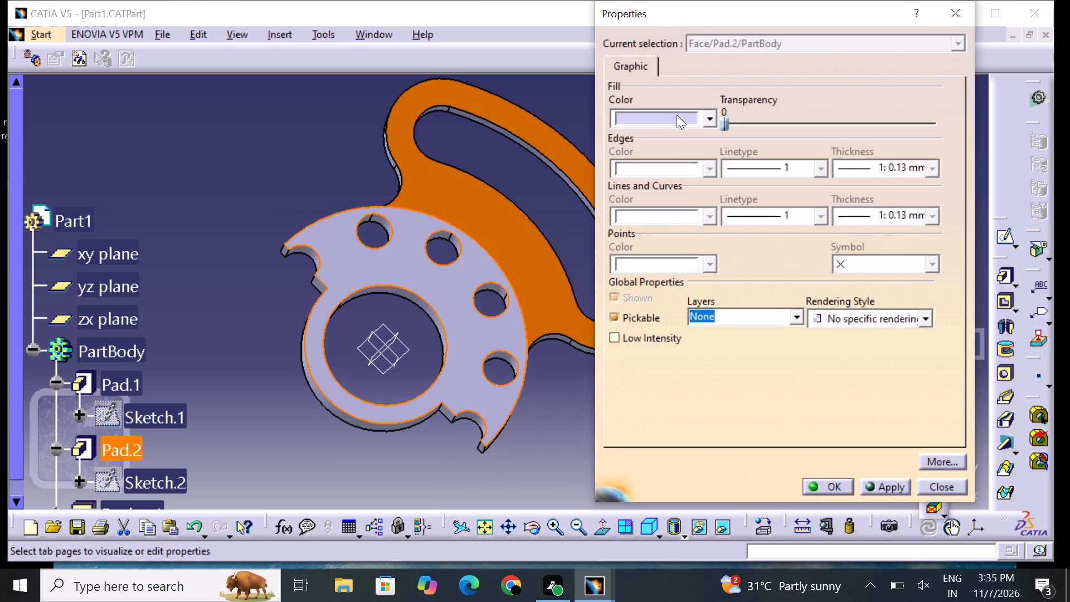
{"action": "left_click", "coordinate": [677, 117]}
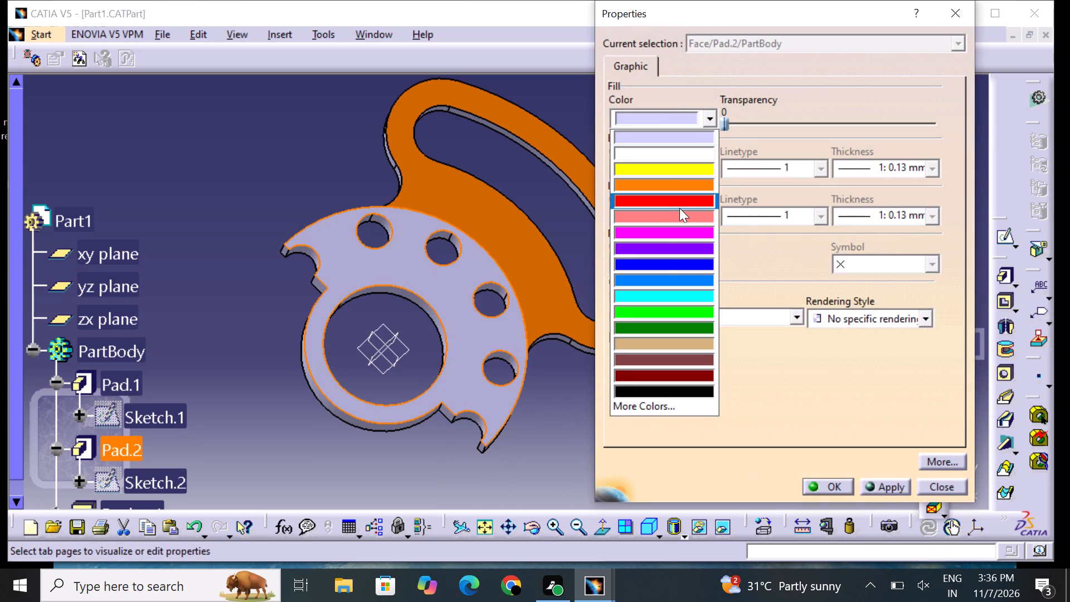
{"action": "left_click", "coordinate": [675, 236]}
{"action": "left_click", "coordinate": [830, 482]}
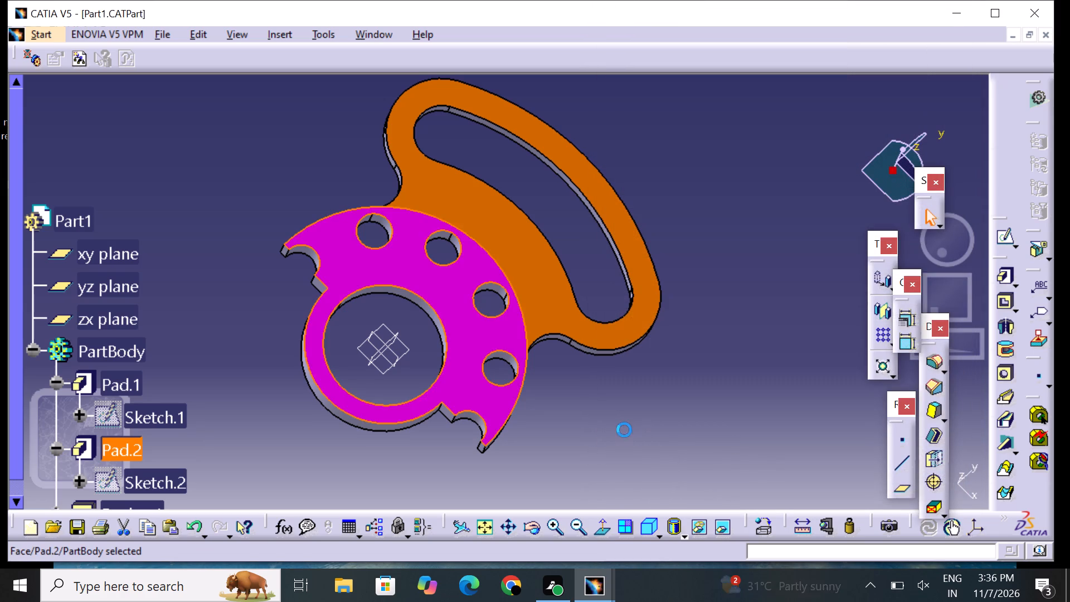
{"action": "left_click", "coordinate": [624, 430]}
Set the fill colour of the whole Pocket.1 feature to cyan, covering the slot and hole walls.
{"action": "middle_click_drag", "start_coordinate": [695, 326], "coordinate": [368, 395]}
{"action": "right_click_drag", "start_coordinate": [695, 326], "coordinate": [368, 395]}
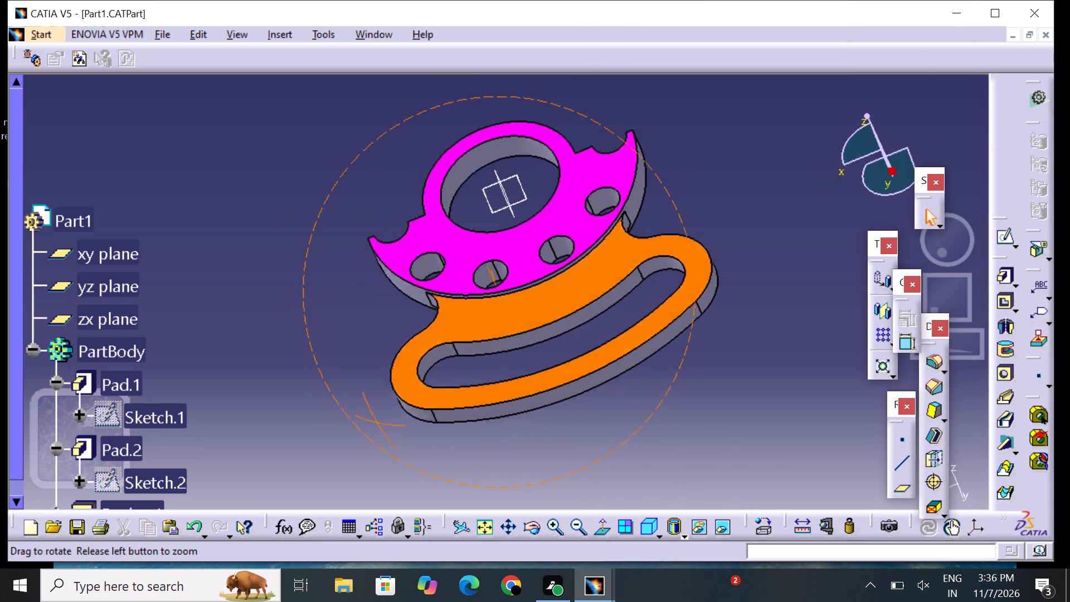
{"action": "right_click_drag", "start_coordinate": [368, 395], "coordinate": [380, 351]}
{"action": "middle_click_drag", "start_coordinate": [368, 395], "coordinate": [382, 349]}
{"action": "middle_click_drag", "start_coordinate": [619, 410], "coordinate": [579, 452]}
{"action": "right_click_drag", "start_coordinate": [619, 410], "coordinate": [579, 452]}
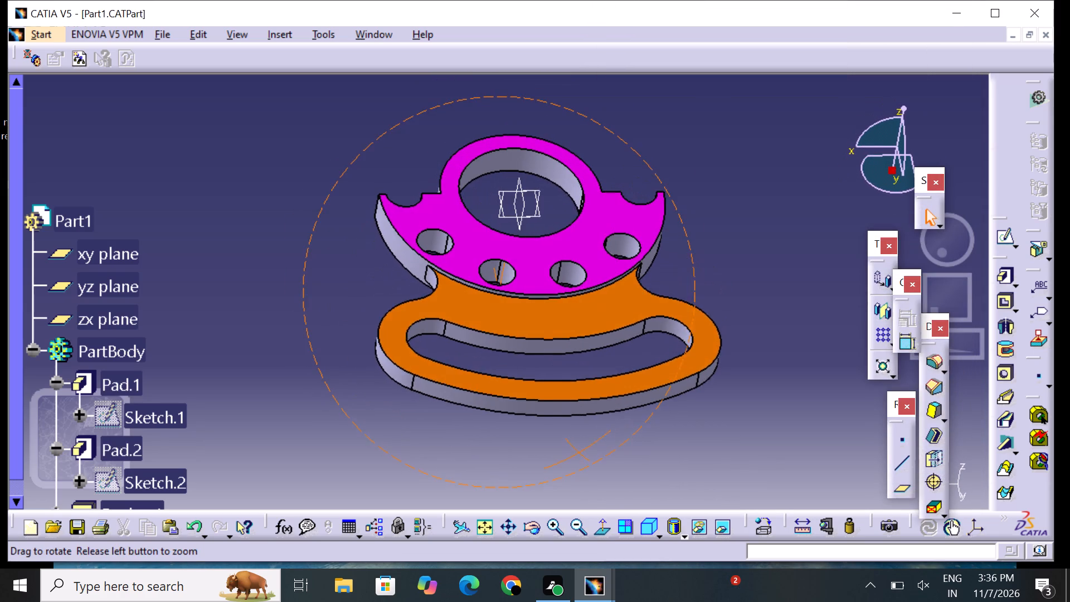
{"action": "right_click_drag", "start_coordinate": [579, 452], "coordinate": [578, 453]}
{"action": "middle_click_drag", "start_coordinate": [579, 452], "coordinate": [578, 453]}
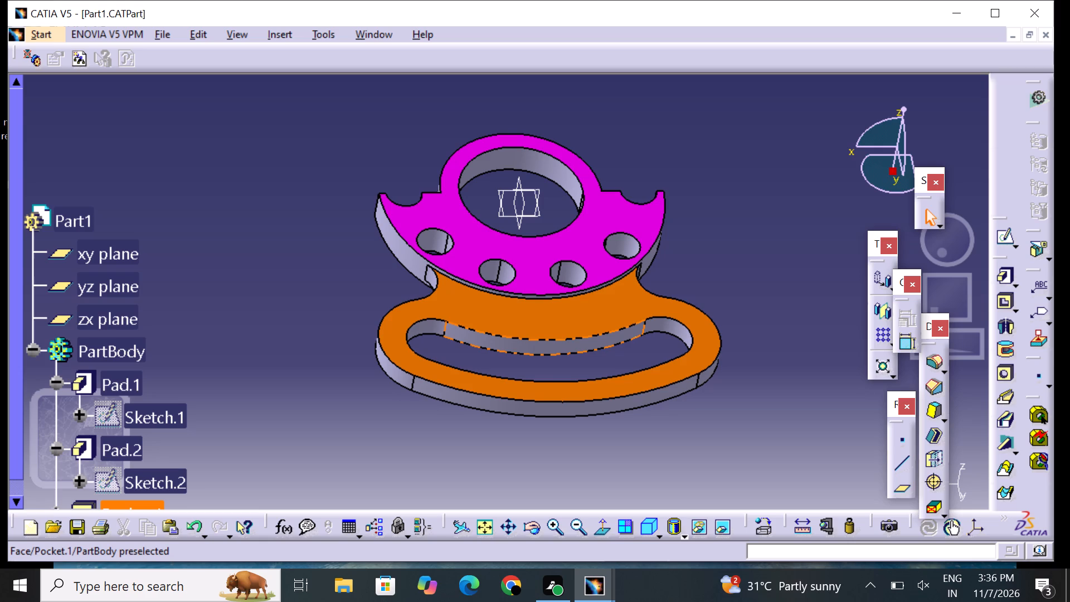
{"action": "middle_click_drag", "start_coordinate": [568, 317], "coordinate": [507, 485]}
{"action": "right_click_drag", "start_coordinate": [568, 317], "coordinate": [507, 485]}
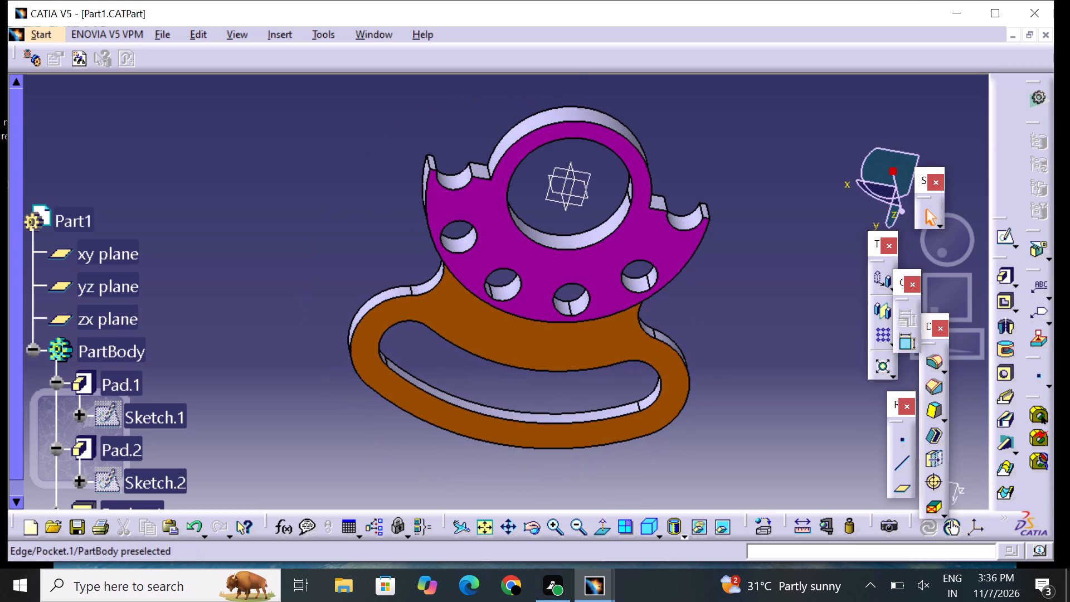
{"action": "left_click", "coordinate": [542, 416]}
{"action": "right_click", "coordinate": [542, 416]}
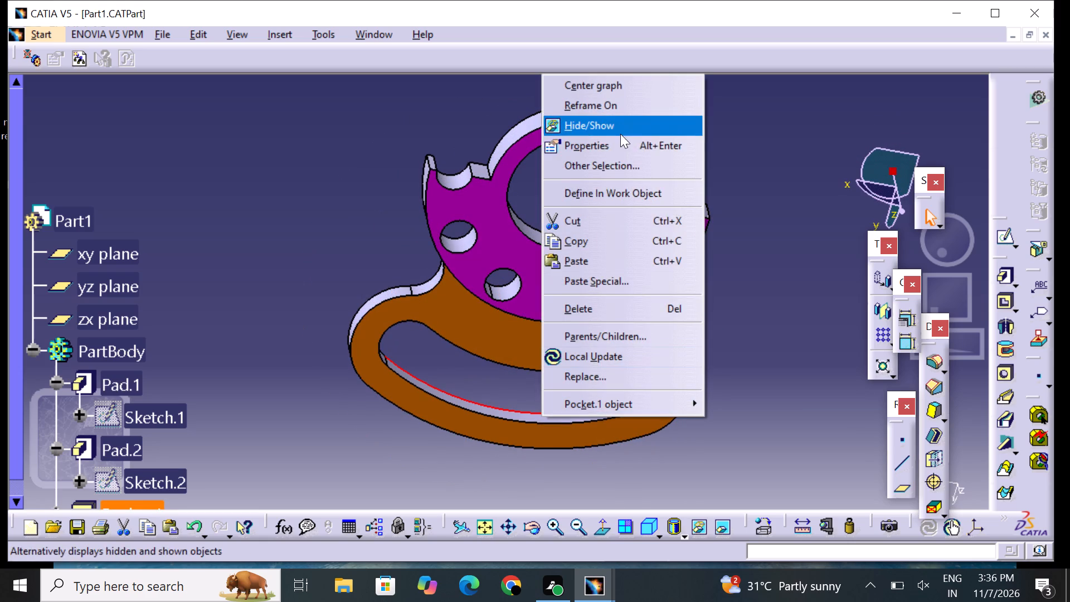
{"action": "left_click", "coordinate": [618, 144]}
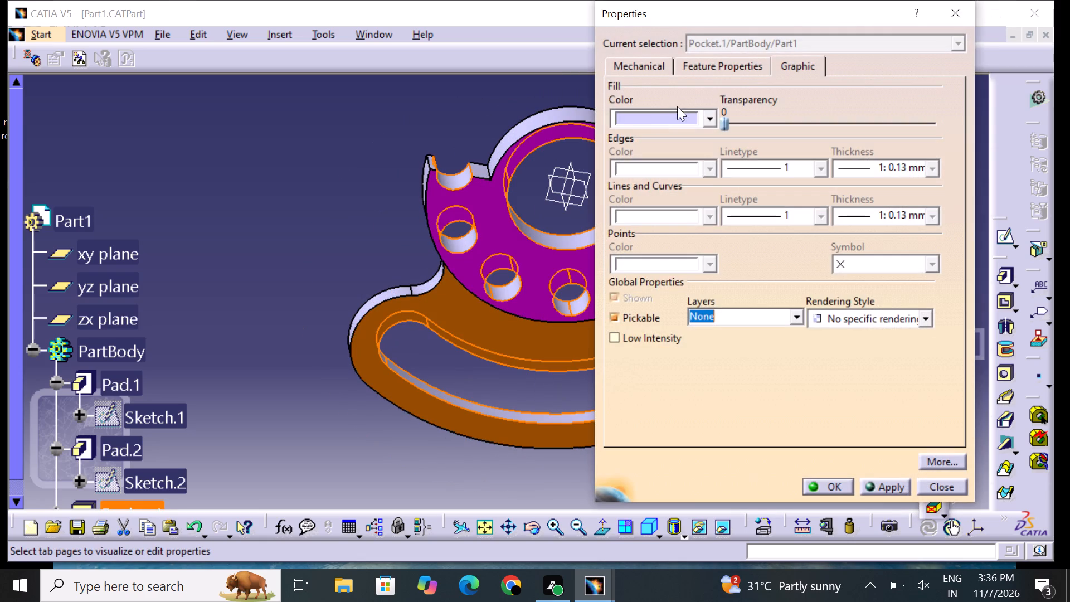
{"action": "left_click", "coordinate": [672, 118]}
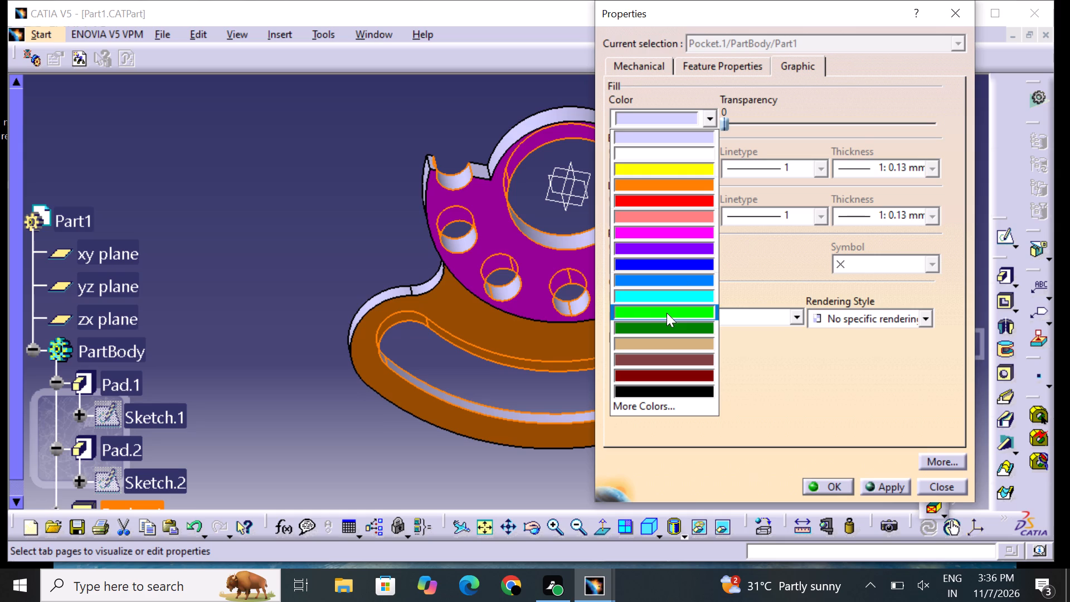
{"action": "left_click", "coordinate": [668, 293]}
{"action": "left_click", "coordinate": [829, 485]}
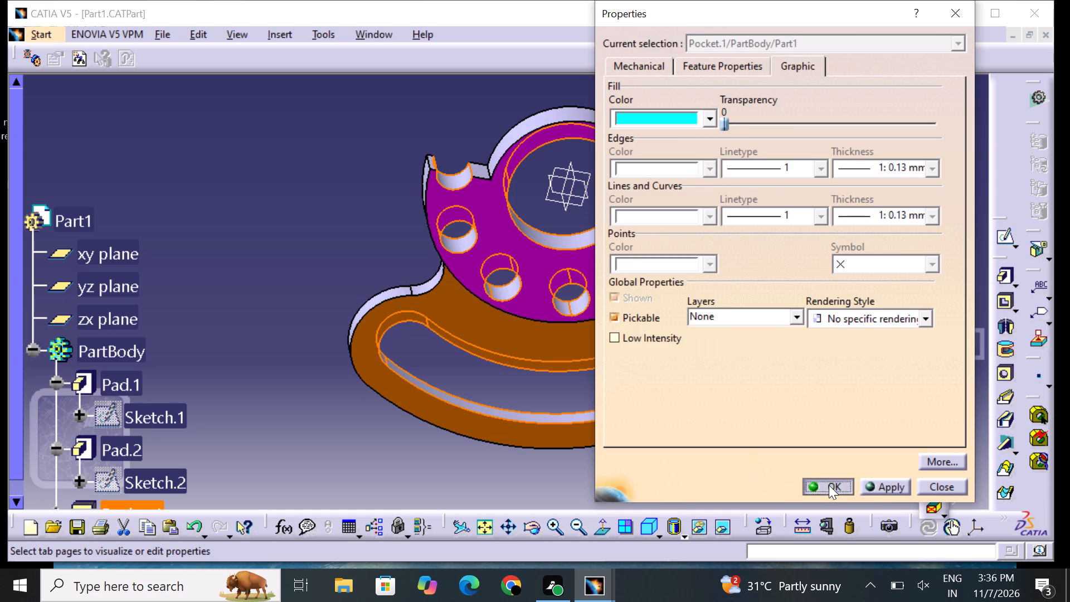
{"action": "left_click", "coordinate": [758, 448]}
Examine the coloured pocket walls and pad faces from several angles.
{"action": "middle_click_drag", "start_coordinate": [391, 438], "coordinate": [528, 300]}
{"action": "right_click_drag", "start_coordinate": [391, 438], "coordinate": [527, 301]}
{"action": "middle_click_drag", "start_coordinate": [633, 158], "coordinate": [636, 158]}
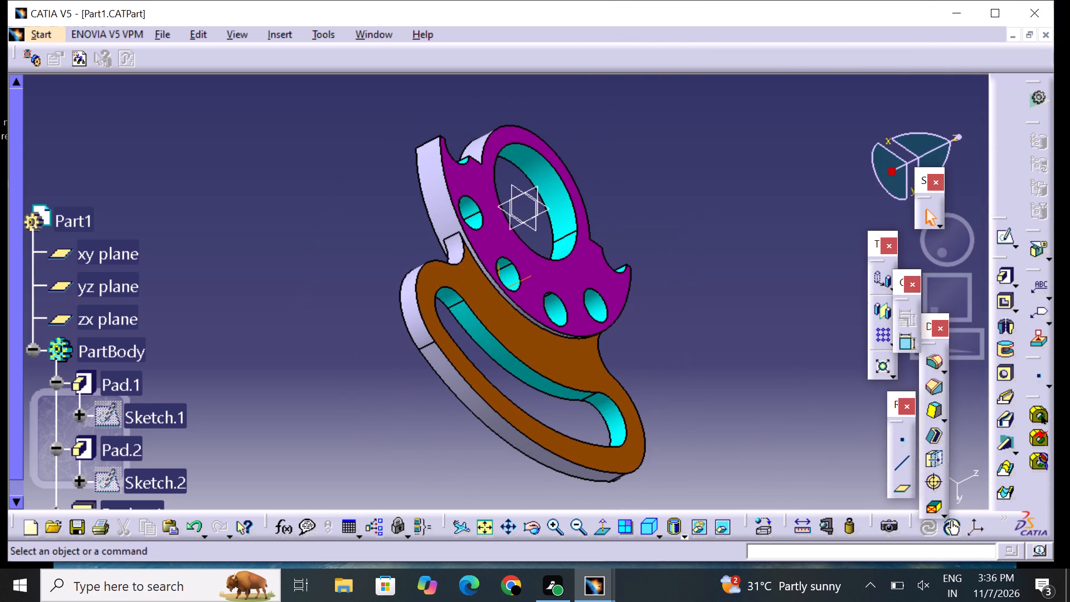
{"action": "middle_click_drag", "start_coordinate": [636, 158], "coordinate": [544, 363]}
{"action": "right_click_drag", "start_coordinate": [638, 160], "coordinate": [544, 363]}
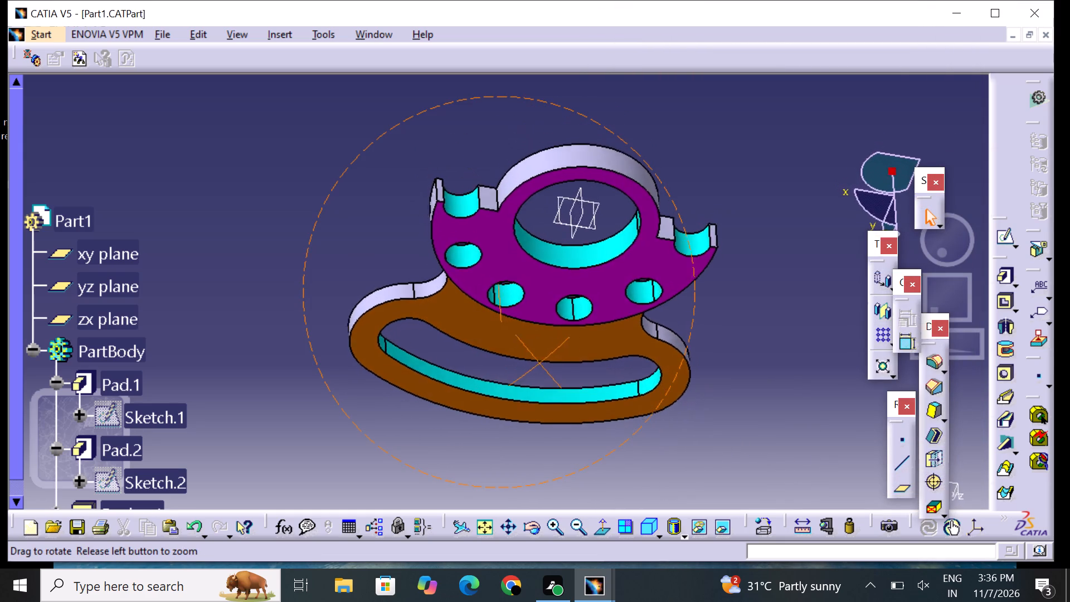
{"action": "right_click_drag", "start_coordinate": [544, 363], "coordinate": [741, 377]}
{"action": "middle_click_drag", "start_coordinate": [544, 363], "coordinate": [742, 374]}
{"action": "scroll", "coordinate": [725, 188], "scroll_direction": "up", "scroll_amount": 1}
Set the fill colour of Pad.2's curved outer rim face around the large circular opening to violet.
{"action": "middle_click_drag", "start_coordinate": [725, 188], "coordinate": [518, 269]}
{"action": "right_click_drag", "start_coordinate": [727, 193], "coordinate": [518, 269]}
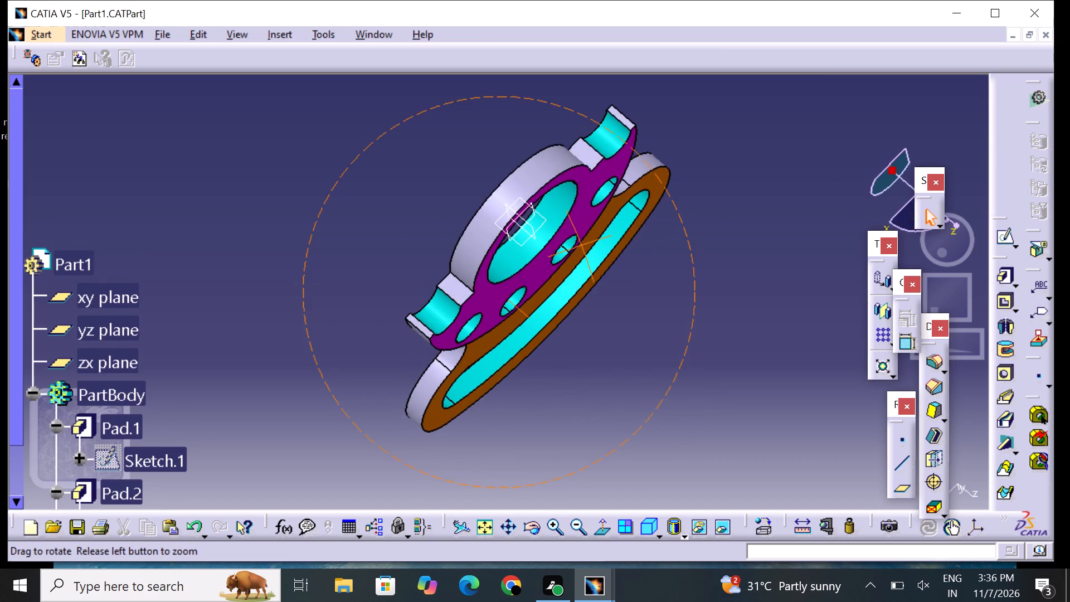
{"action": "middle_click_drag", "start_coordinate": [518, 269], "coordinate": [515, 272]}
{"action": "right_click_drag", "start_coordinate": [518, 269], "coordinate": [515, 272]}
{"action": "left_click", "coordinate": [507, 192]}
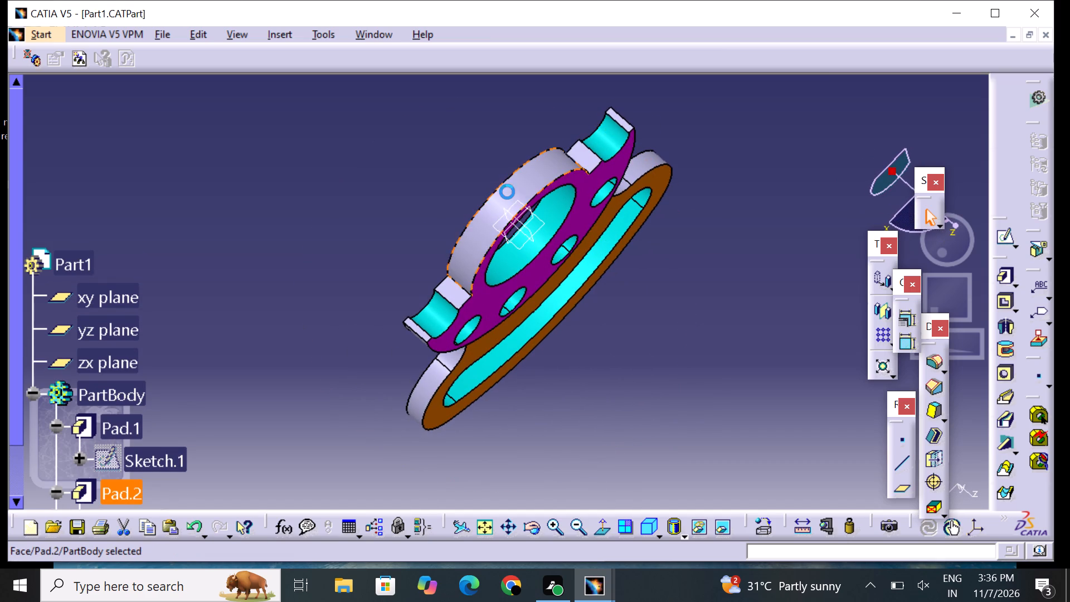
{"action": "right_click", "coordinate": [507, 192]}
{"action": "left_click", "coordinate": [561, 258]}
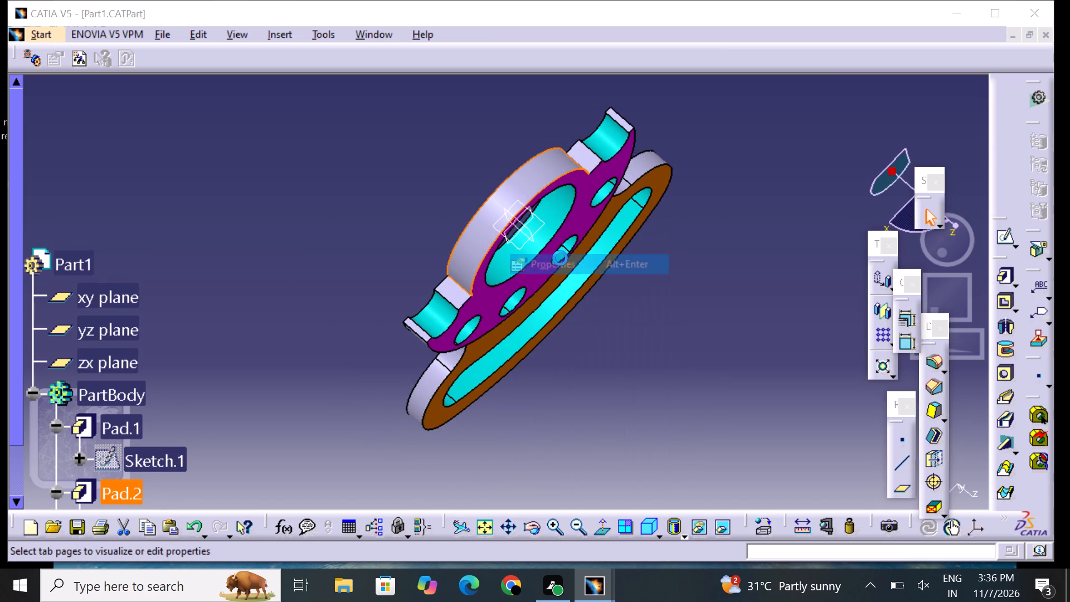
{"action": "left_click", "coordinate": [646, 115]}
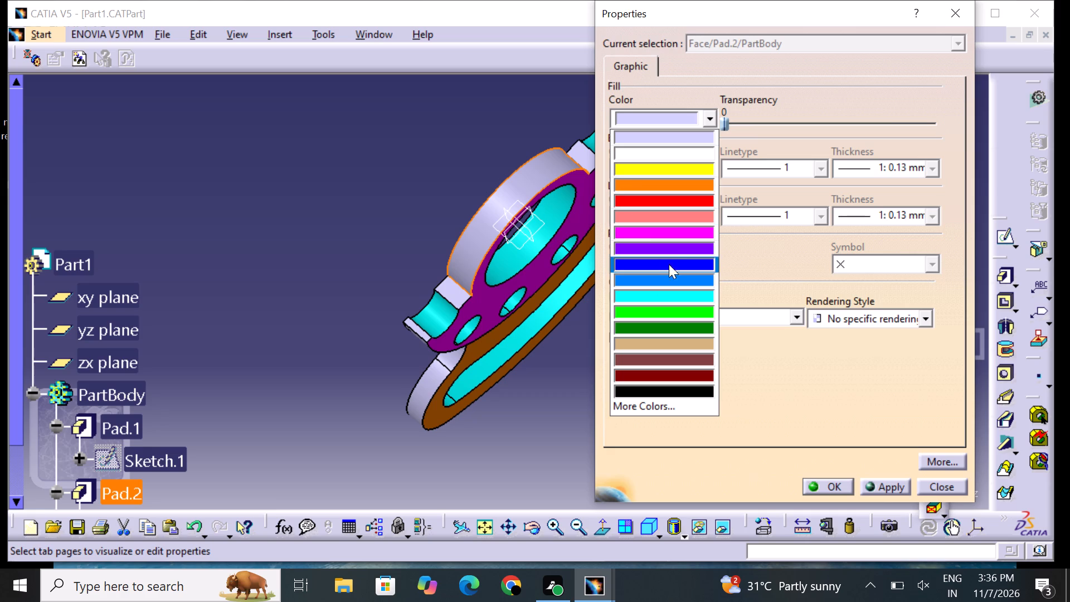
{"action": "left_click", "coordinate": [673, 250]}
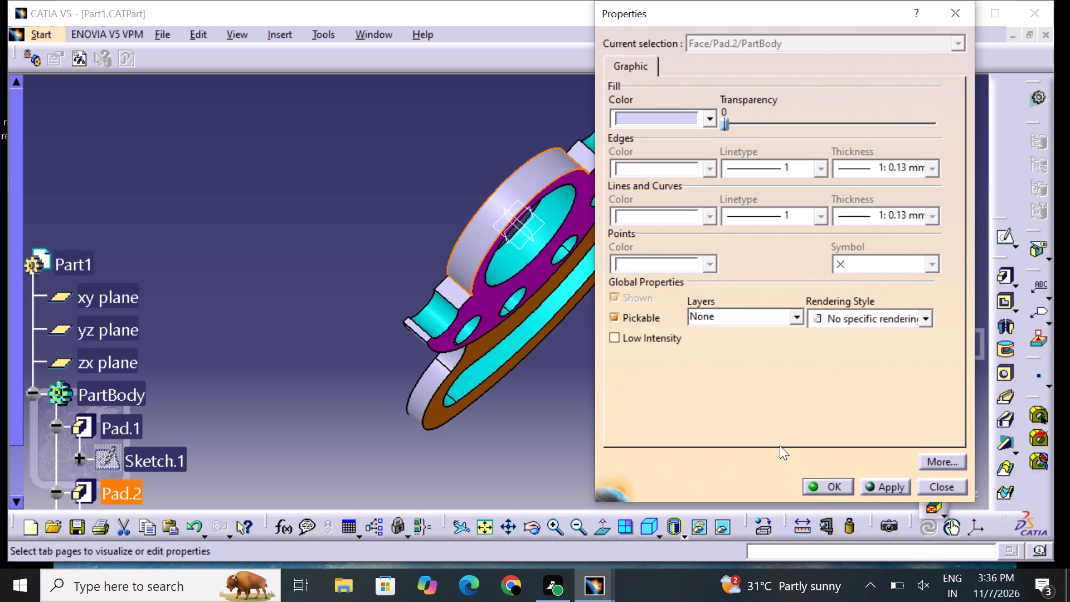
{"action": "left_click", "coordinate": [840, 483]}
{"action": "left_click", "coordinate": [654, 418]}
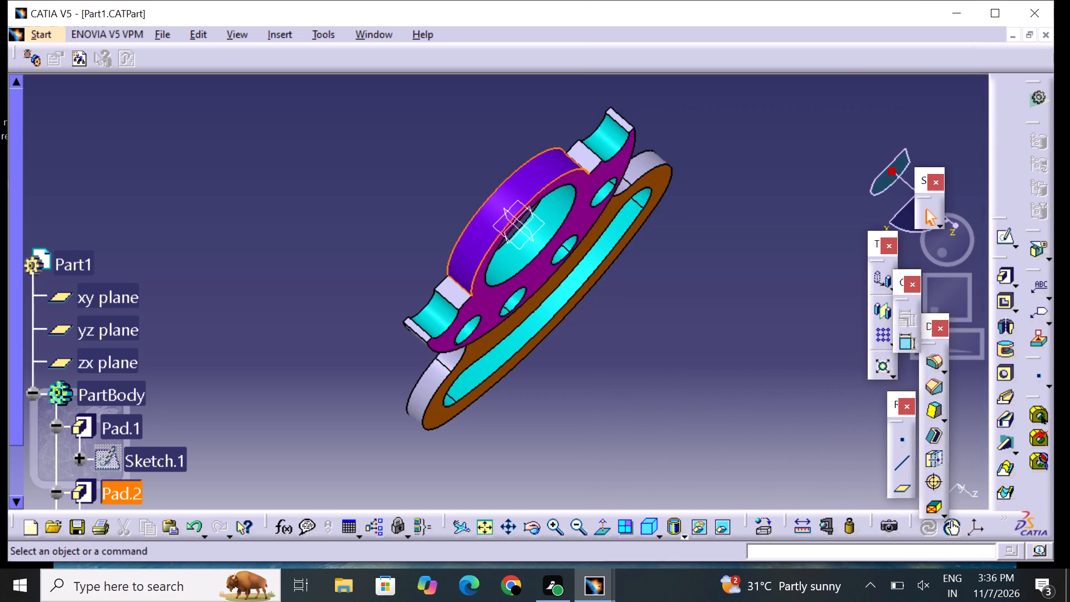
Set the fill colour of one small flat shoulder face between the violet rim and a cyan notch to tan.
{"action": "middle_click_drag", "start_coordinate": [644, 308], "coordinate": [599, 416]}
{"action": "right_click_drag", "start_coordinate": [645, 315], "coordinate": [609, 425]}
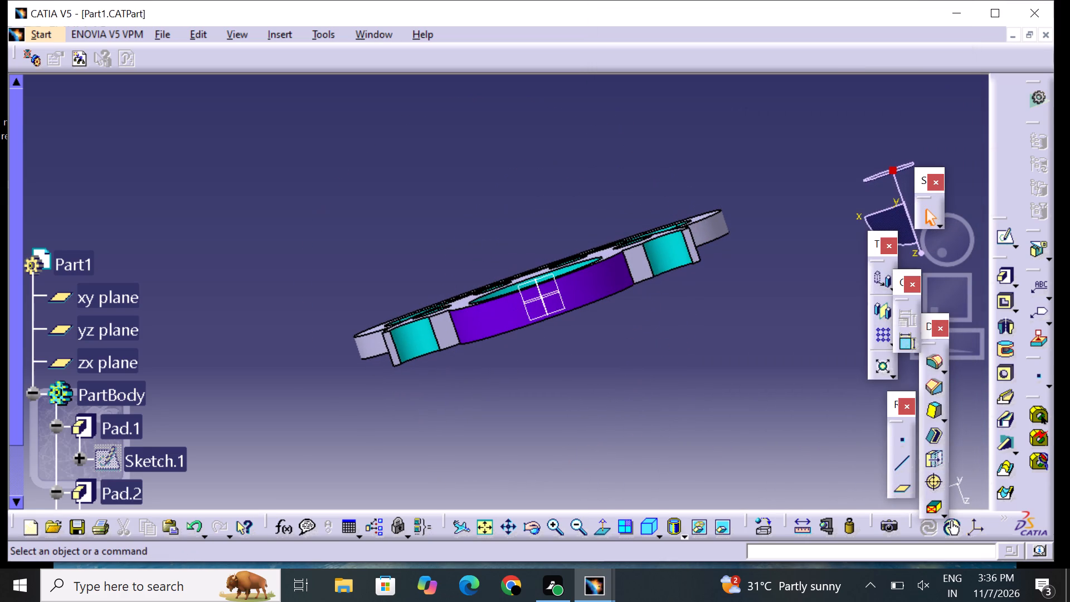
{"action": "left_click", "coordinate": [644, 268]}
{"action": "right_click", "coordinate": [644, 268]}
{"action": "left_click", "coordinate": [682, 301]}
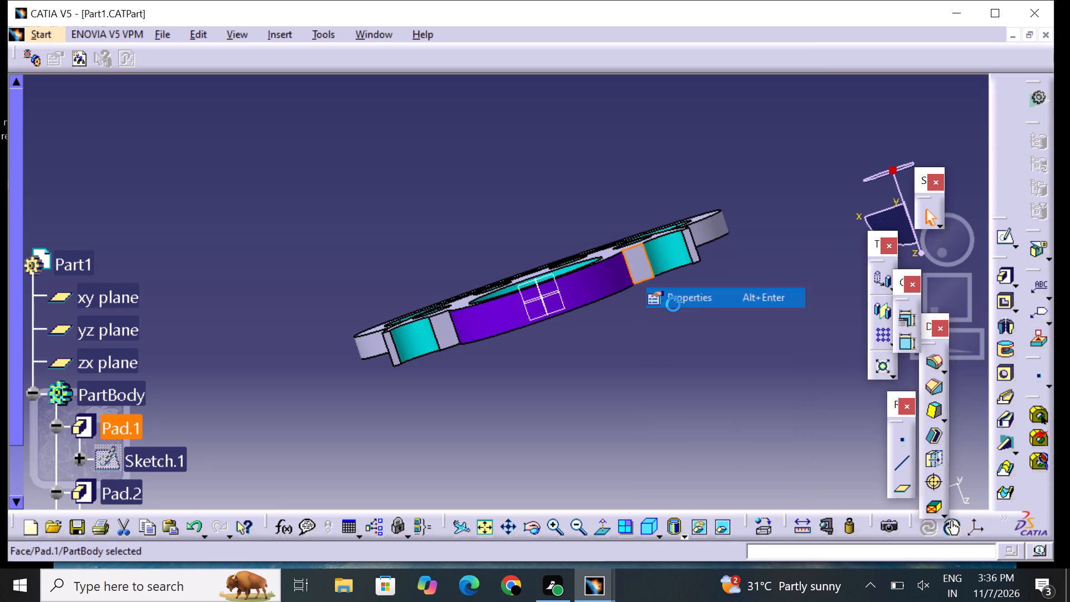
{"action": "left_click", "coordinate": [668, 123]}
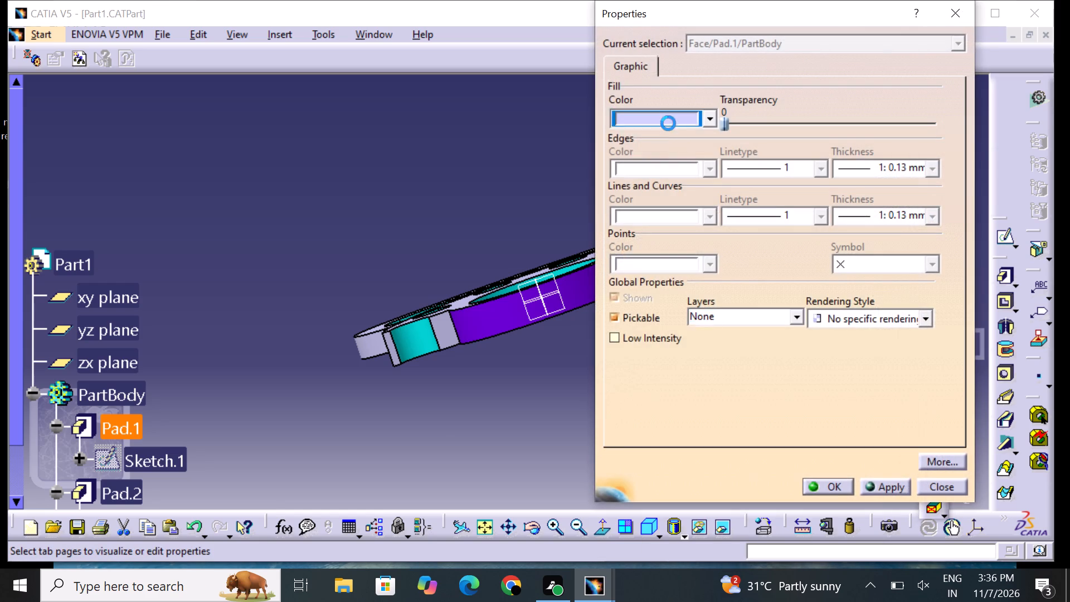
{"action": "left_click", "coordinate": [672, 344]}
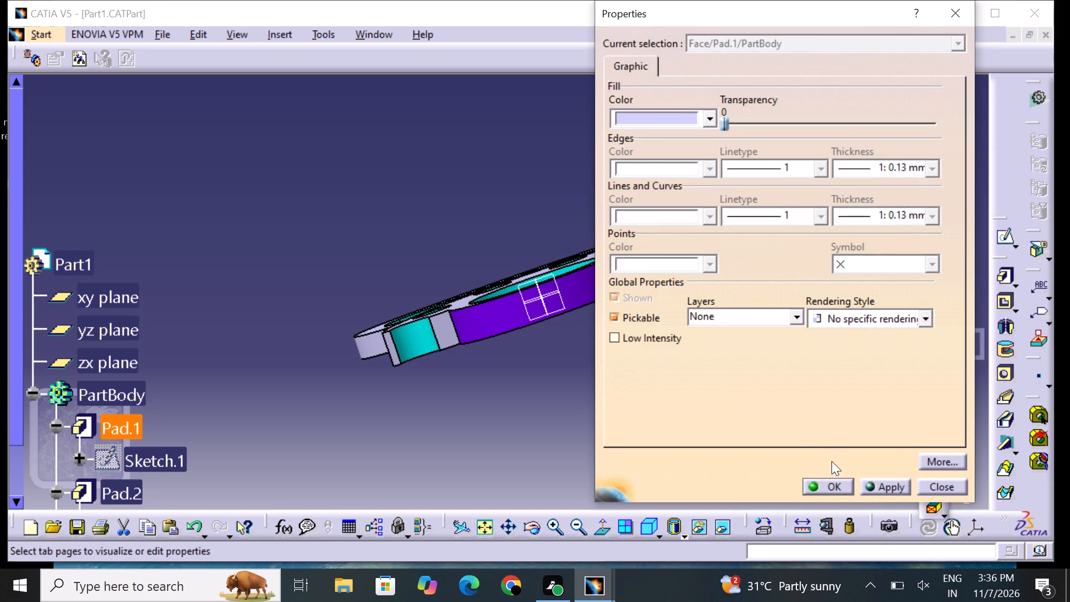
{"action": "left_click", "coordinate": [836, 488]}
{"action": "left_click", "coordinate": [668, 427]}
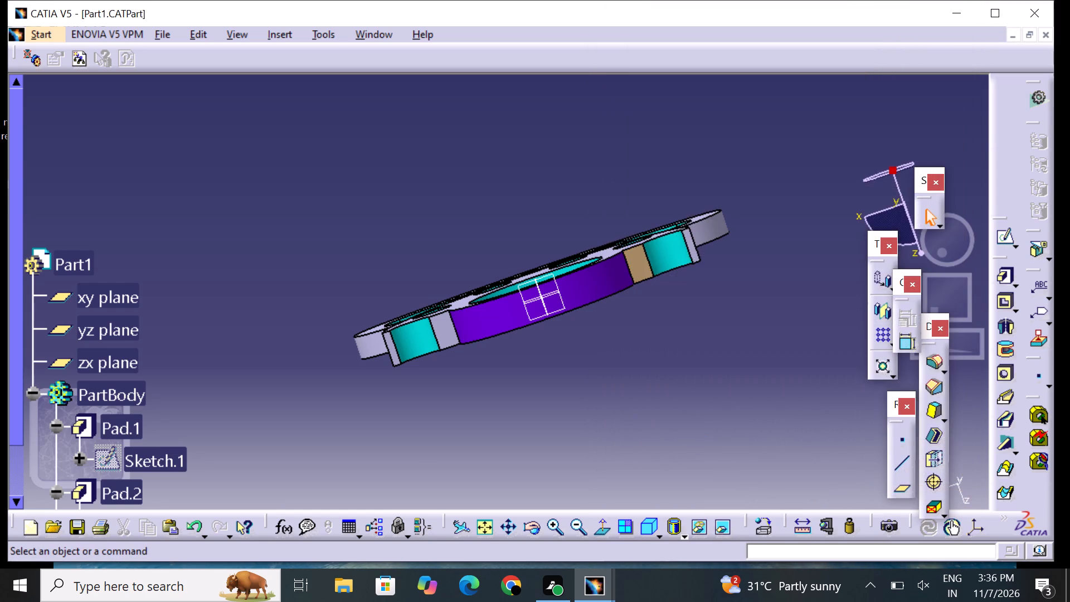
Set the fill colour of the matching small shoulder face at the other end of the violet rim to tan.
{"action": "middle_click_drag", "start_coordinate": [507, 418], "coordinate": [530, 378]}
{"action": "right_click_drag", "start_coordinate": [507, 415], "coordinate": [530, 378]}
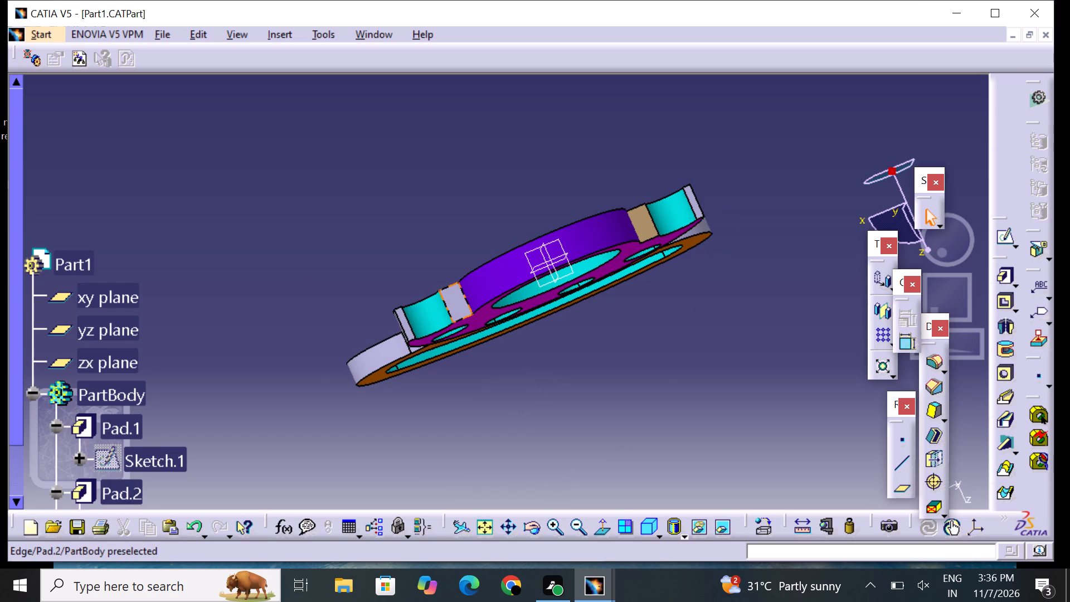
{"action": "left_click", "coordinate": [460, 310]}
{"action": "right_click", "coordinate": [460, 310]}
{"action": "left_click", "coordinate": [526, 302]}
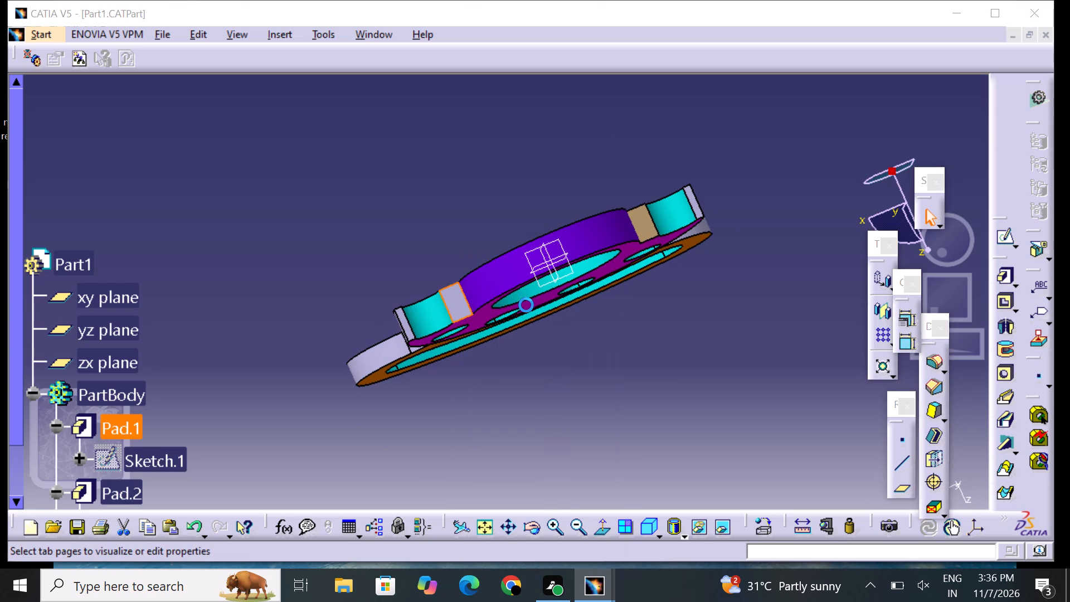
{"action": "left_click_drag", "start_coordinate": [648, 116], "coordinate": [649, 124]}
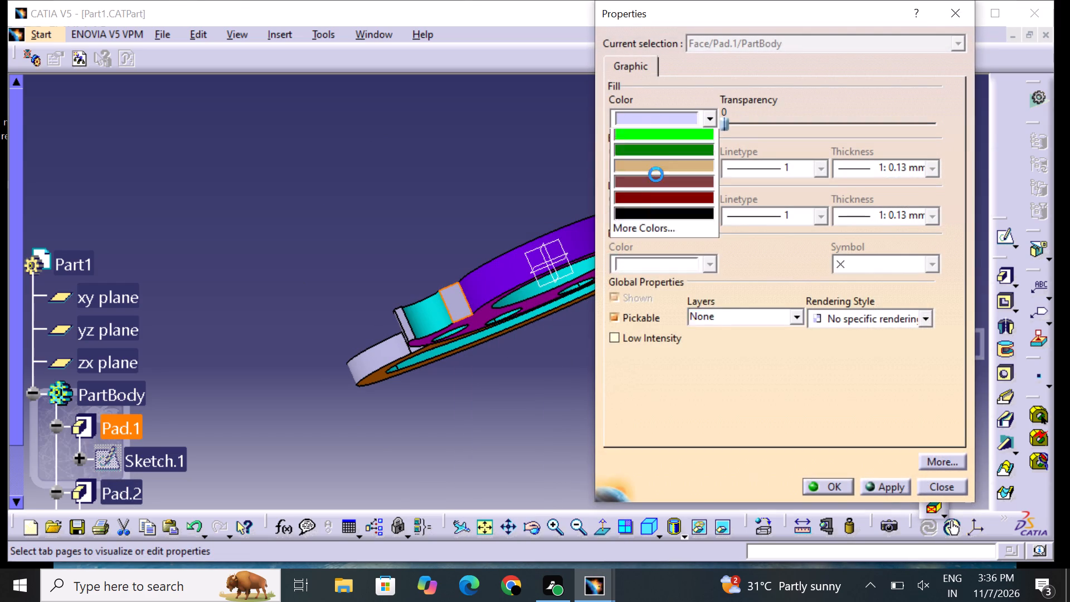
{"action": "left_click", "coordinate": [660, 344]}
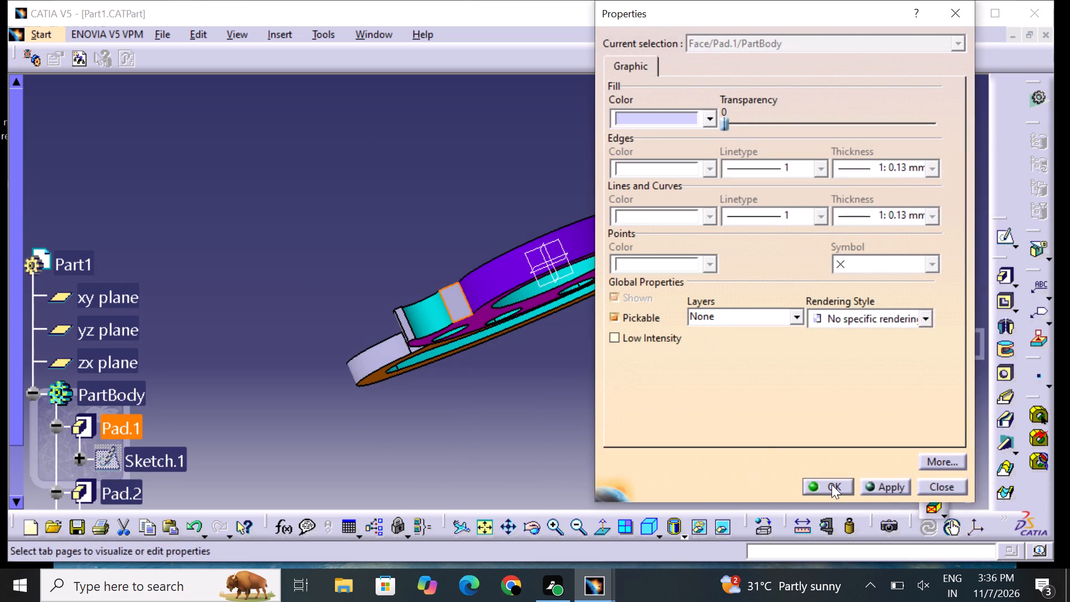
{"action": "left_click", "coordinate": [831, 484]}
{"action": "left_click", "coordinate": [571, 409]}
Set the fill colour of the narrow end face on the outer side of one cyan half-round notch to reddish brown.
{"action": "middle_click_drag", "start_coordinate": [700, 353], "coordinate": [625, 380]}
{"action": "right_click_drag", "start_coordinate": [701, 354], "coordinate": [625, 380]}
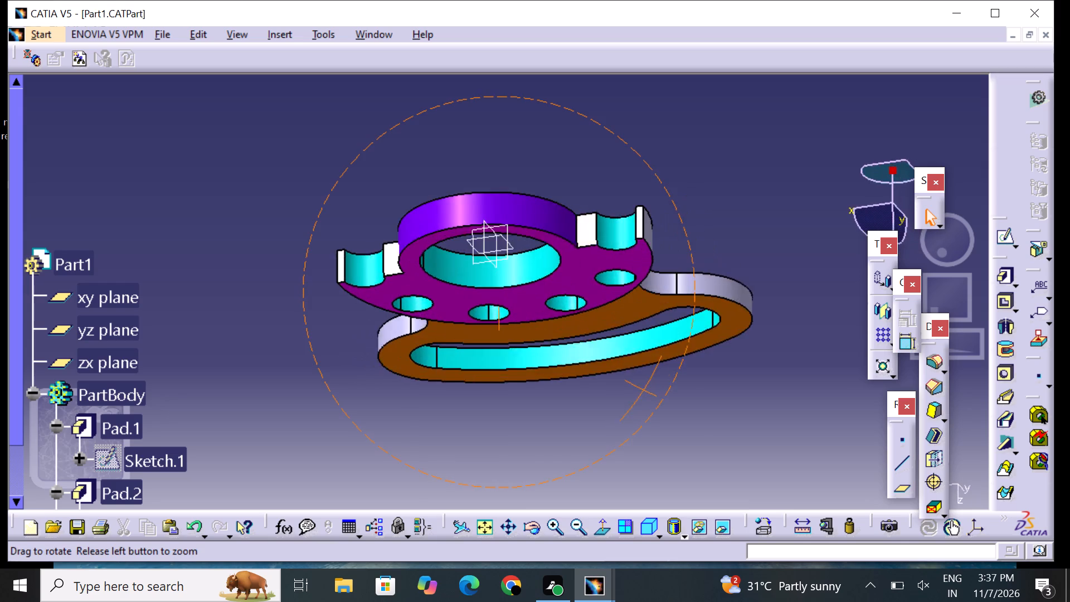
{"action": "middle_click_drag", "start_coordinate": [625, 380], "coordinate": [594, 404]}
{"action": "right_click_drag", "start_coordinate": [625, 380], "coordinate": [594, 404]}
{"action": "middle_click_drag", "start_coordinate": [571, 204], "coordinate": [573, 321]}
{"action": "right_click_drag", "start_coordinate": [571, 210], "coordinate": [571, 317]}
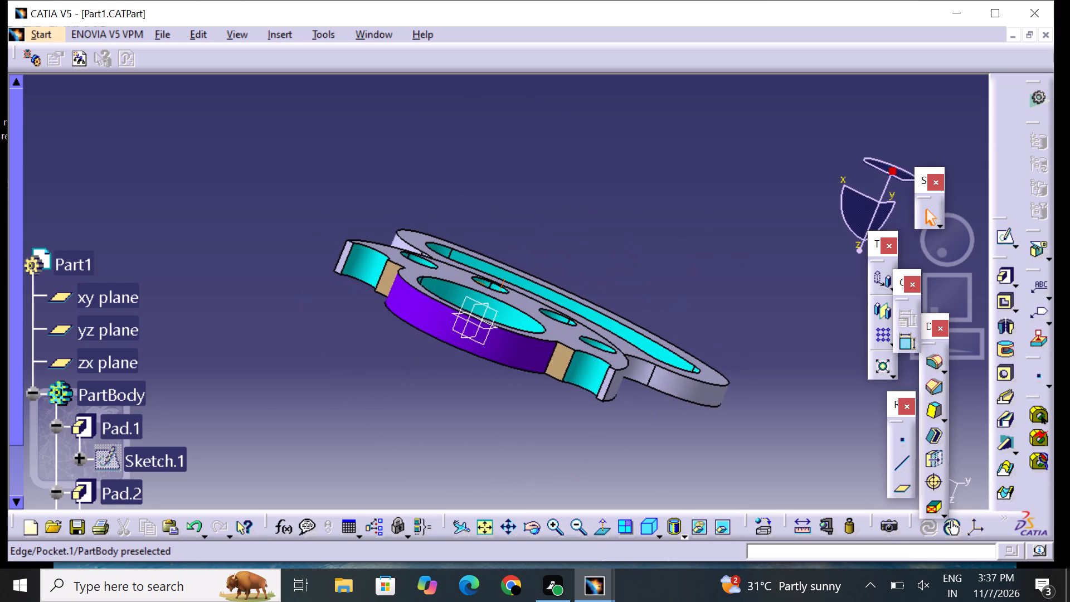
{"action": "left_click", "coordinate": [604, 378]}
{"action": "right_click", "coordinate": [604, 378]}
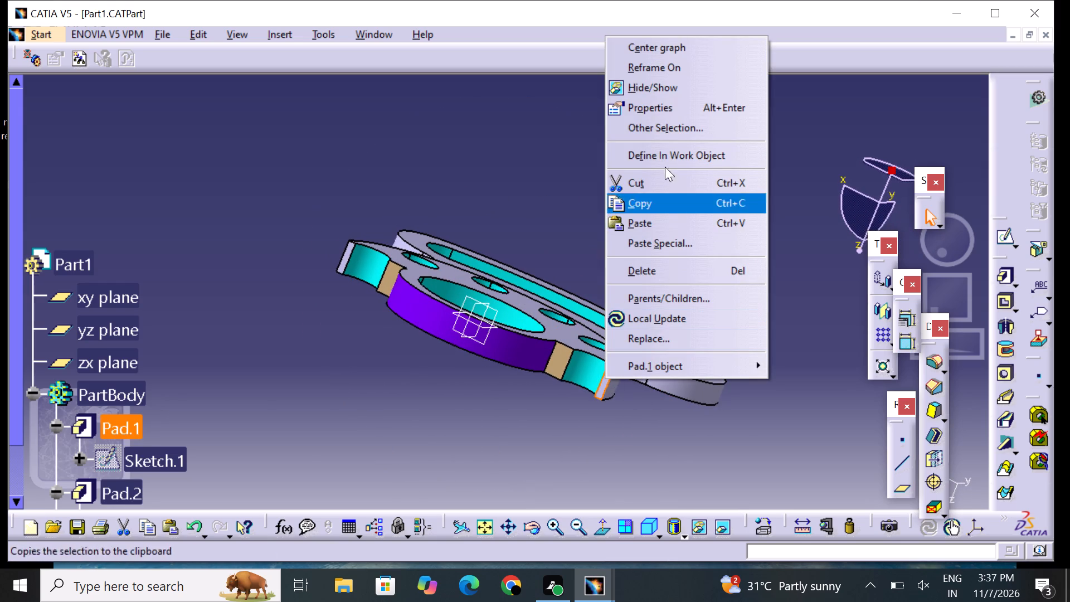
{"action": "left_click", "coordinate": [668, 105]}
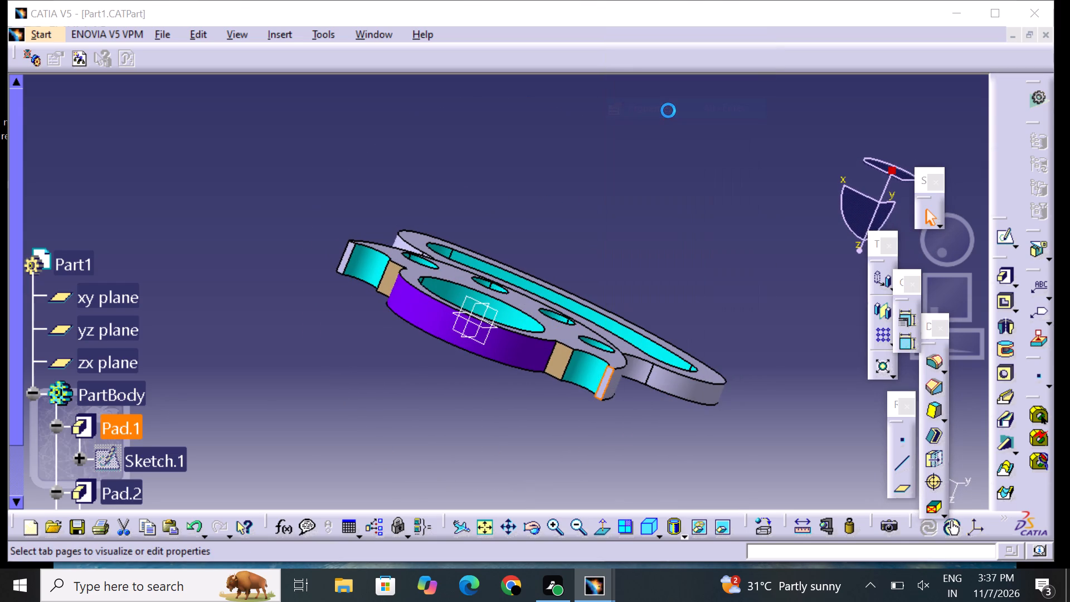
{"action": "left_click", "coordinate": [672, 117]}
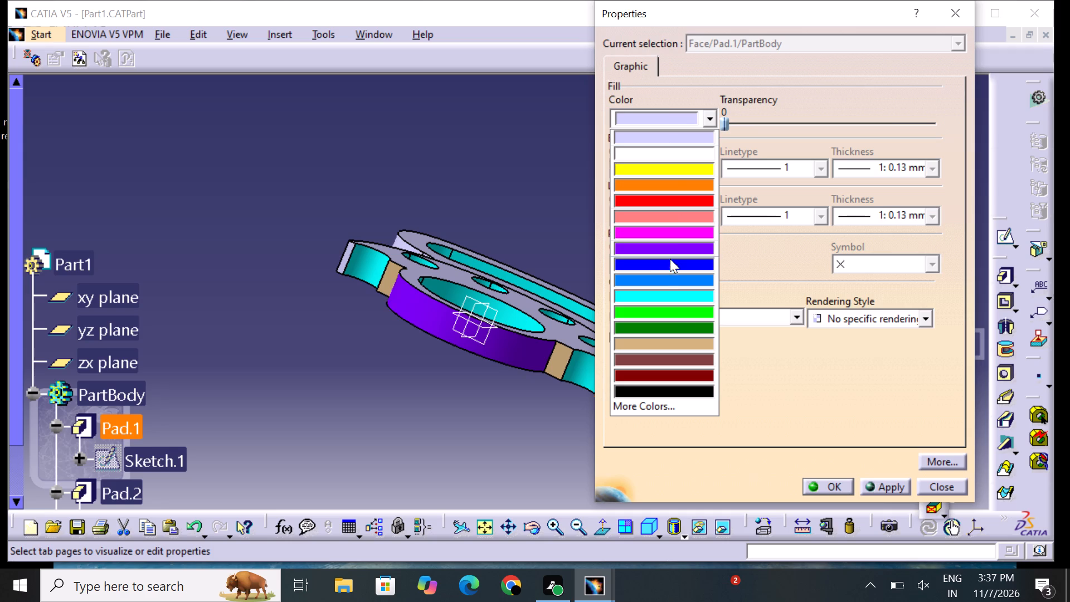
{"action": "left_click", "coordinate": [662, 360]}
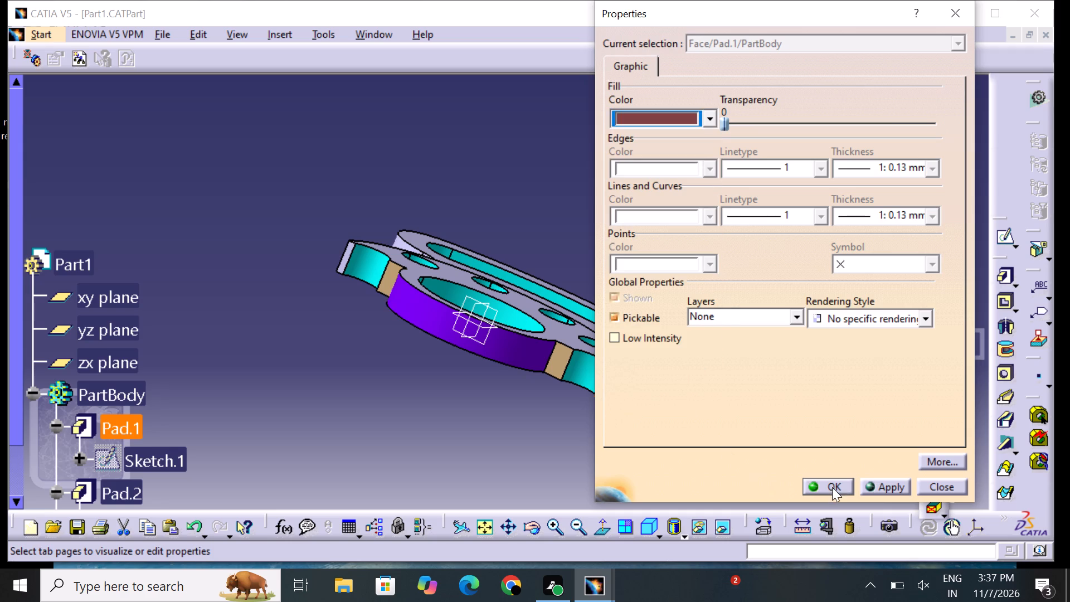
{"action": "left_click", "coordinate": [833, 486]}
{"action": "left_click", "coordinate": [591, 436]}
Set the fill colour of the matching narrow end face beside the opposite cyan half-round notch to reddish brown.
{"action": "middle_click_drag", "start_coordinate": [468, 375], "coordinate": [497, 394]}
{"action": "right_click_drag", "start_coordinate": [470, 382], "coordinate": [497, 394]}
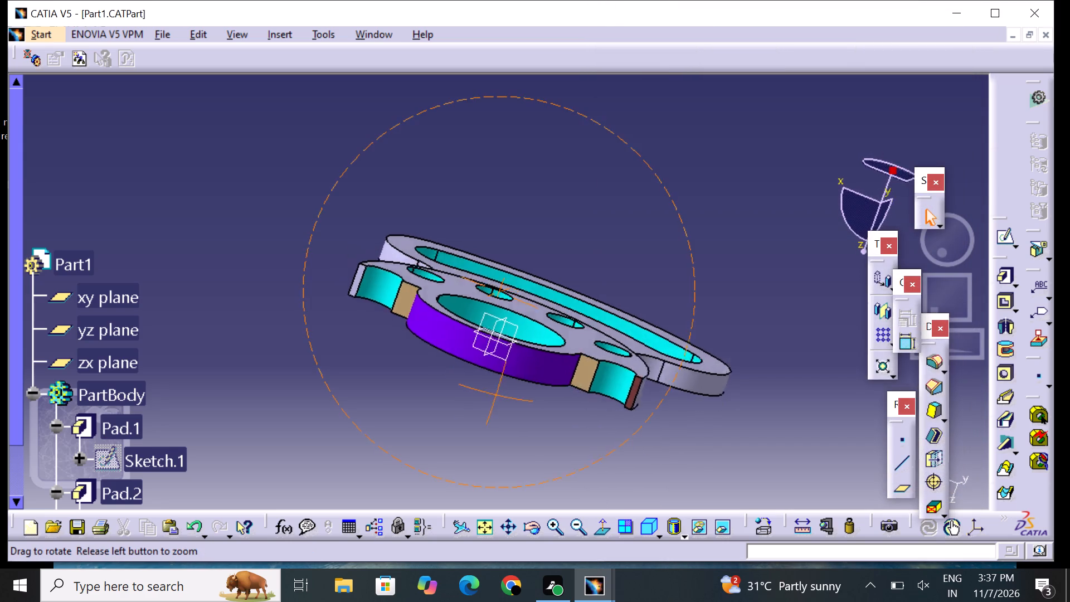
{"action": "right_click_drag", "start_coordinate": [497, 394], "coordinate": [653, 344]}
{"action": "middle_click_drag", "start_coordinate": [497, 394], "coordinate": [653, 344]}
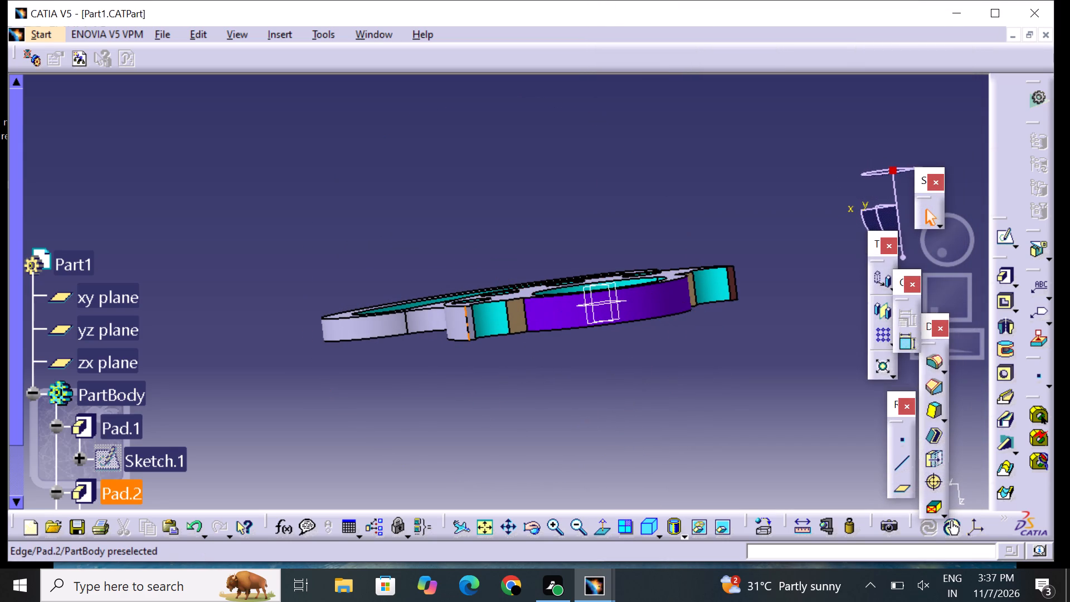
{"action": "left_click", "coordinate": [470, 315]}
{"action": "right_click", "coordinate": [470, 315]}
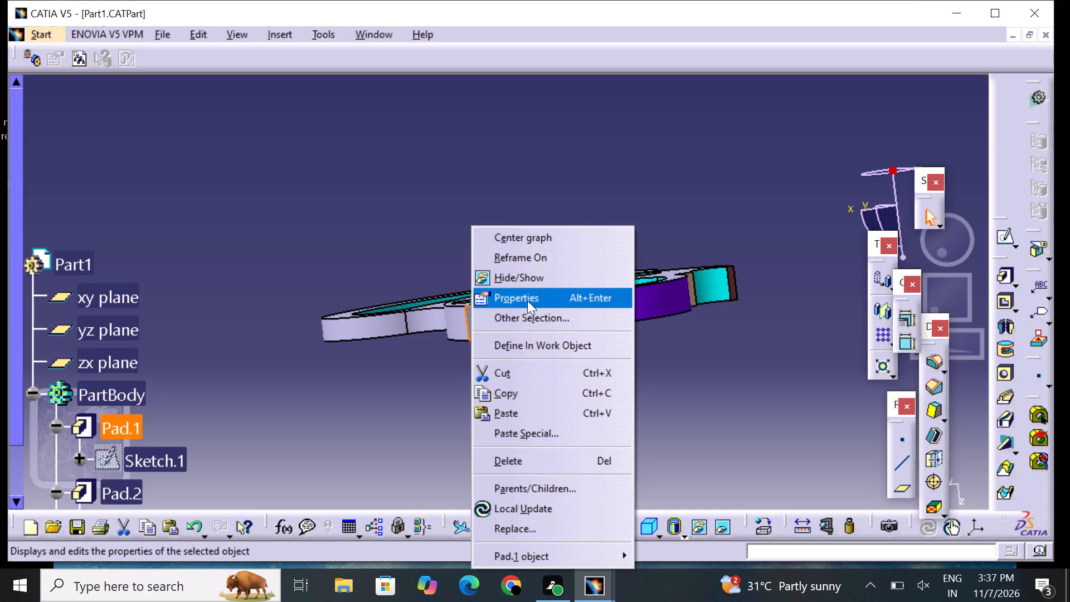
{"action": "left_click", "coordinate": [530, 296]}
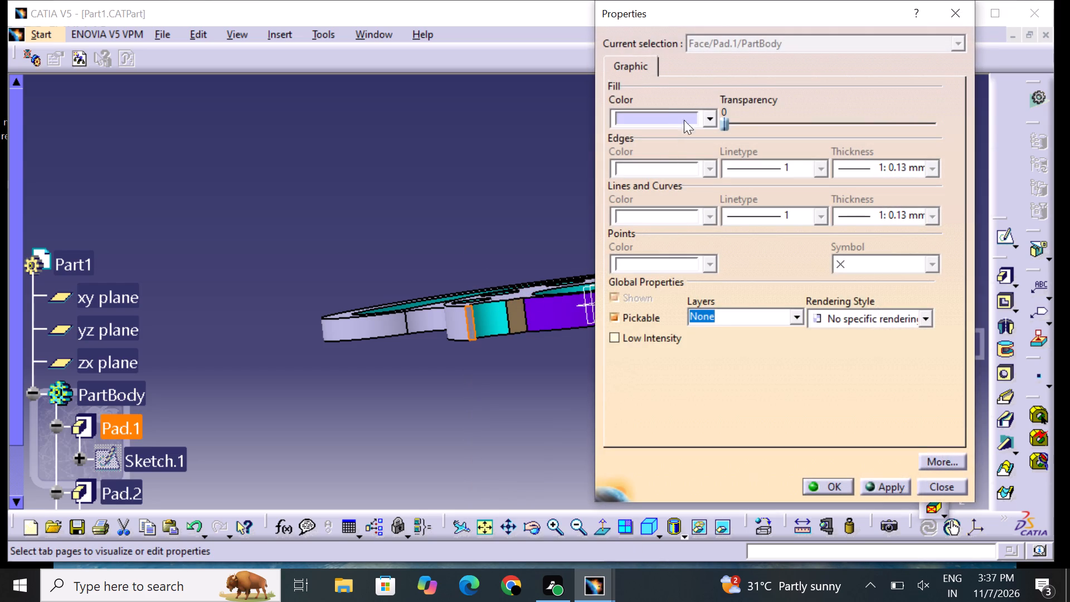
{"action": "left_click_drag", "start_coordinate": [673, 115], "coordinate": [670, 125]}
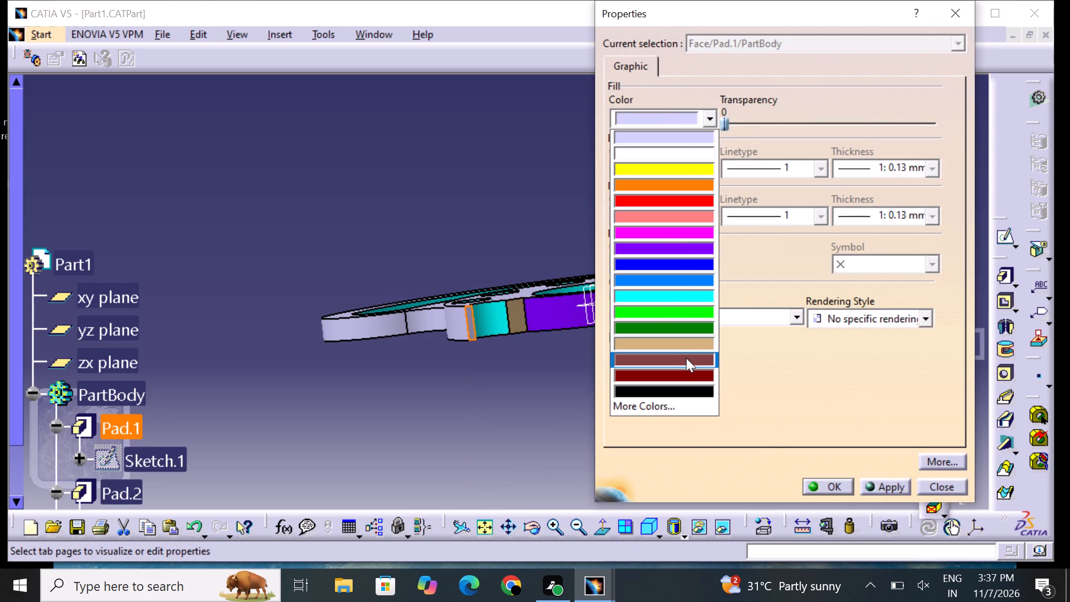
{"action": "left_click", "coordinate": [686, 358]}
{"action": "left_click", "coordinate": [839, 488]}
{"action": "left_click", "coordinate": [604, 416]}
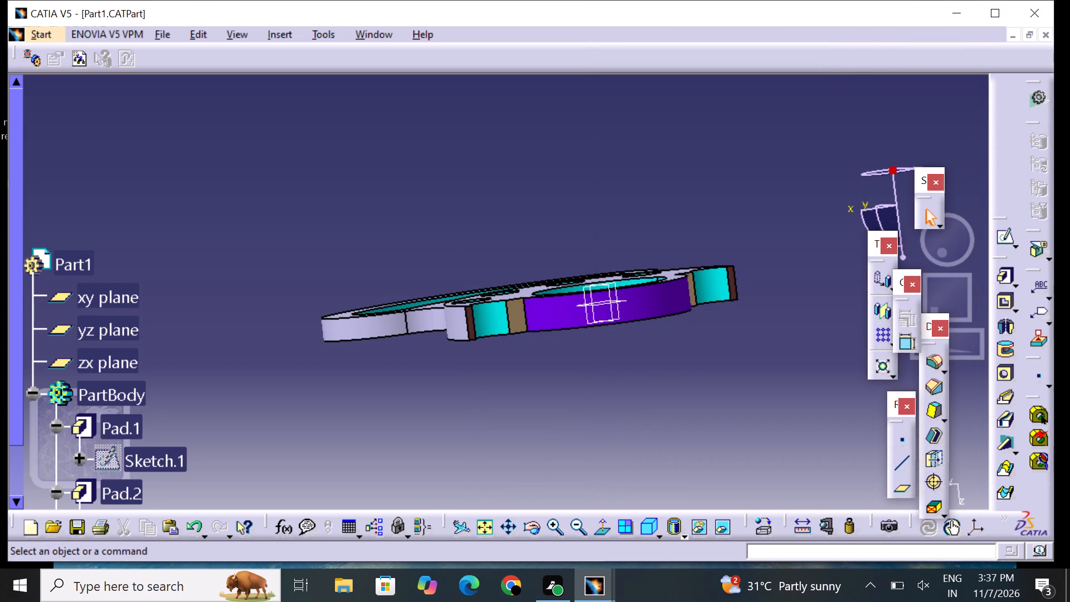
Set the fill colour of Pad.2's uncoloured flat face, on the side opposite the magenta one, to dark red.
{"action": "scroll", "coordinate": [721, 397], "scroll_direction": "up", "scroll_amount": 1}
{"action": "middle_click_drag", "start_coordinate": [721, 397], "coordinate": [463, 361]}
{"action": "right_click_drag", "start_coordinate": [721, 397], "coordinate": [463, 361]}
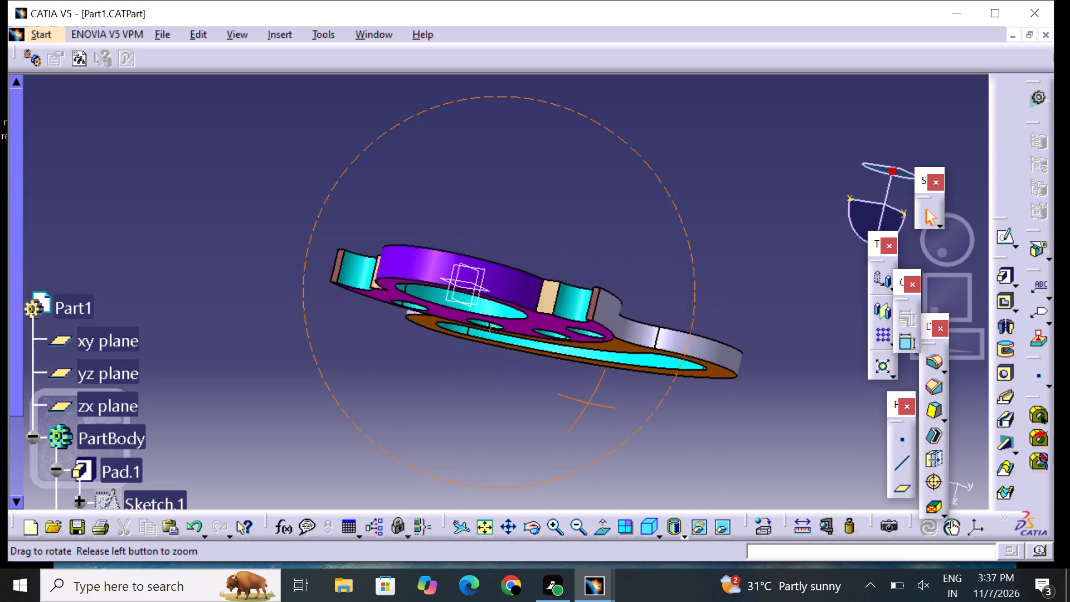
{"action": "right_click_drag", "start_coordinate": [463, 361], "coordinate": [453, 362]}
{"action": "middle_click_drag", "start_coordinate": [463, 361], "coordinate": [453, 363]}
{"action": "middle_click_drag", "start_coordinate": [685, 306], "coordinate": [489, 415]}
{"action": "right_click_drag", "start_coordinate": [685, 306], "coordinate": [489, 415]}
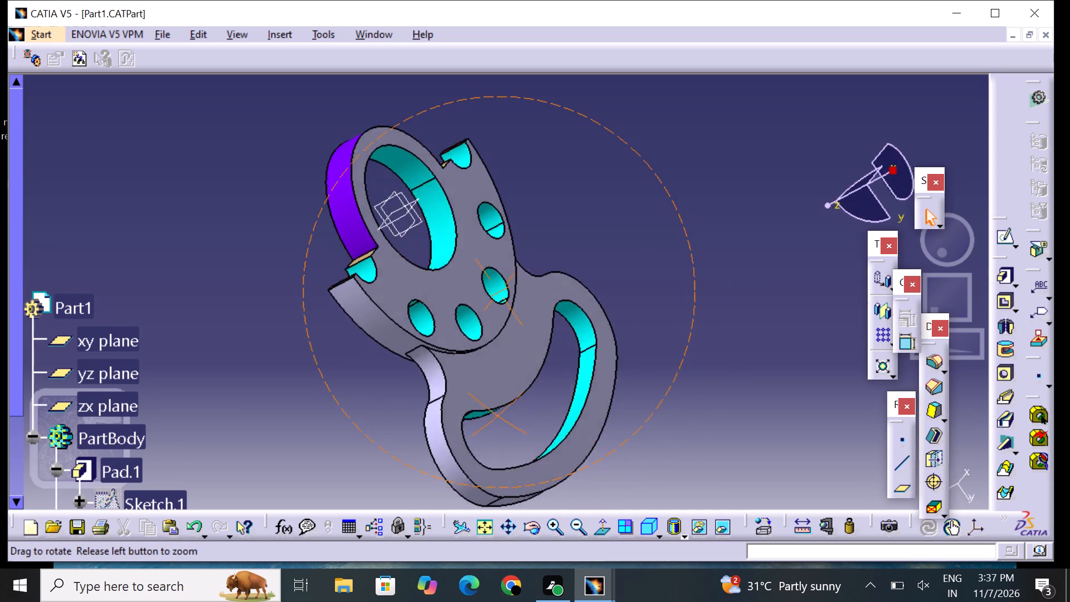
{"action": "middle_click_drag", "start_coordinate": [489, 415], "coordinate": [356, 380]}
{"action": "right_click_drag", "start_coordinate": [489, 415], "coordinate": [356, 380]}
{"action": "middle_click_drag", "start_coordinate": [620, 269], "coordinate": [690, 314]}
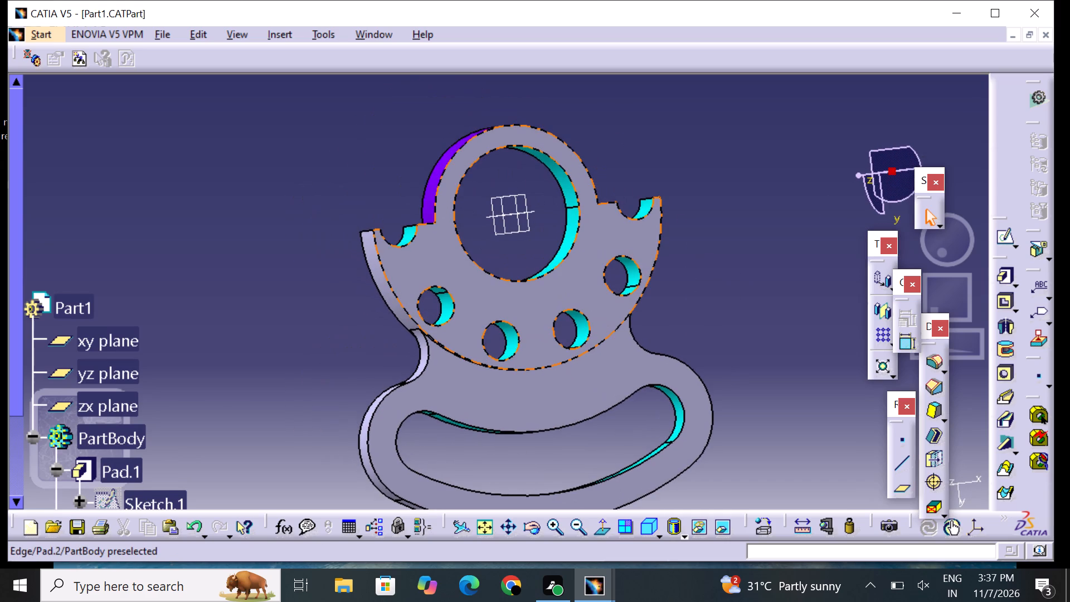
{"action": "left_click", "coordinate": [612, 235]}
{"action": "right_click", "coordinate": [612, 235]}
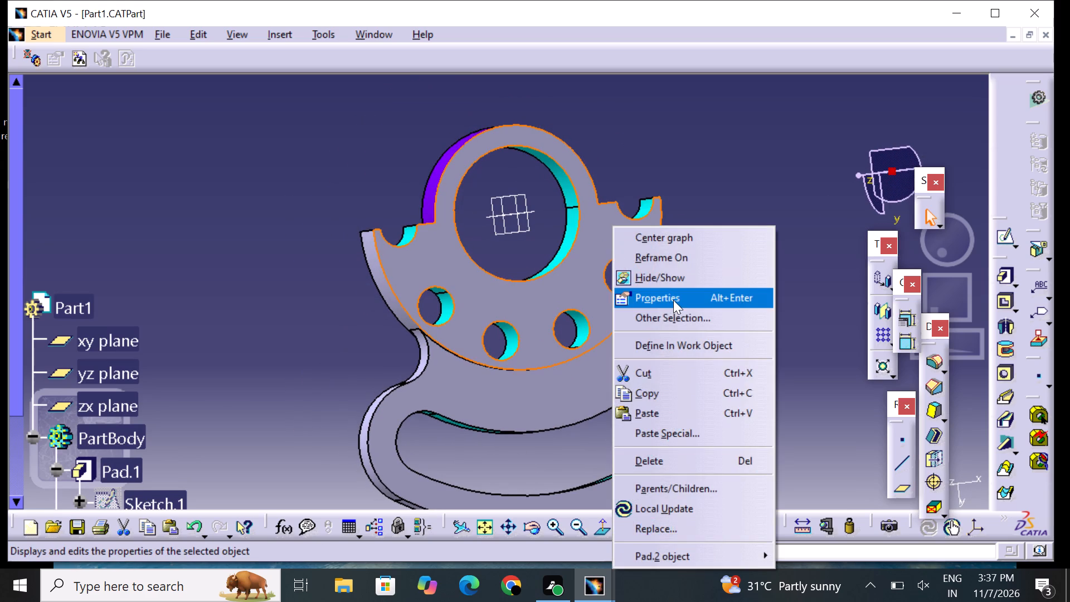
{"action": "left_click", "coordinate": [673, 300]}
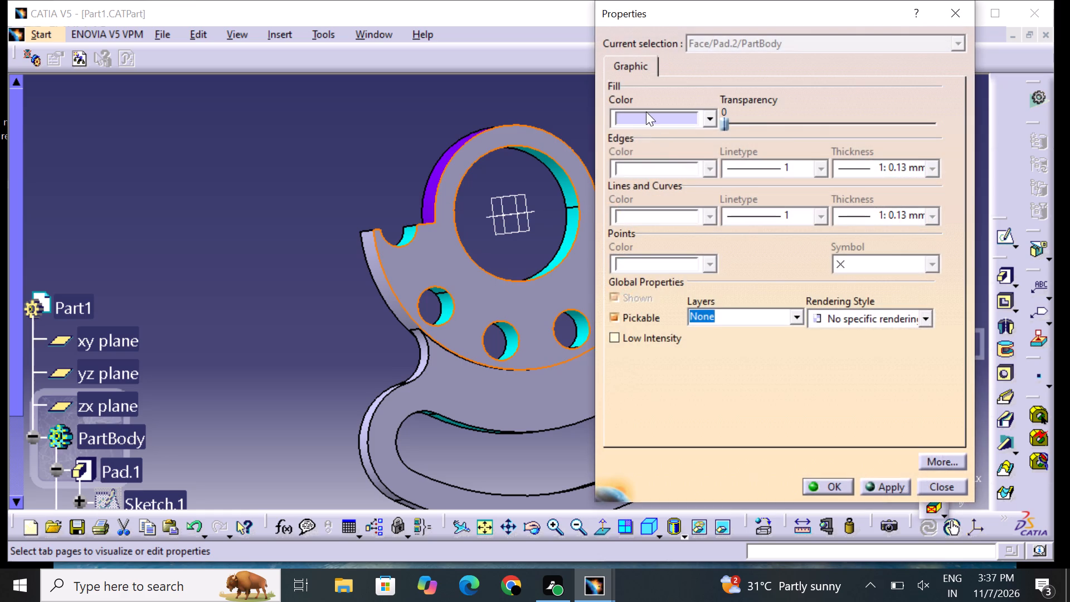
{"action": "left_click", "coordinate": [646, 111]}
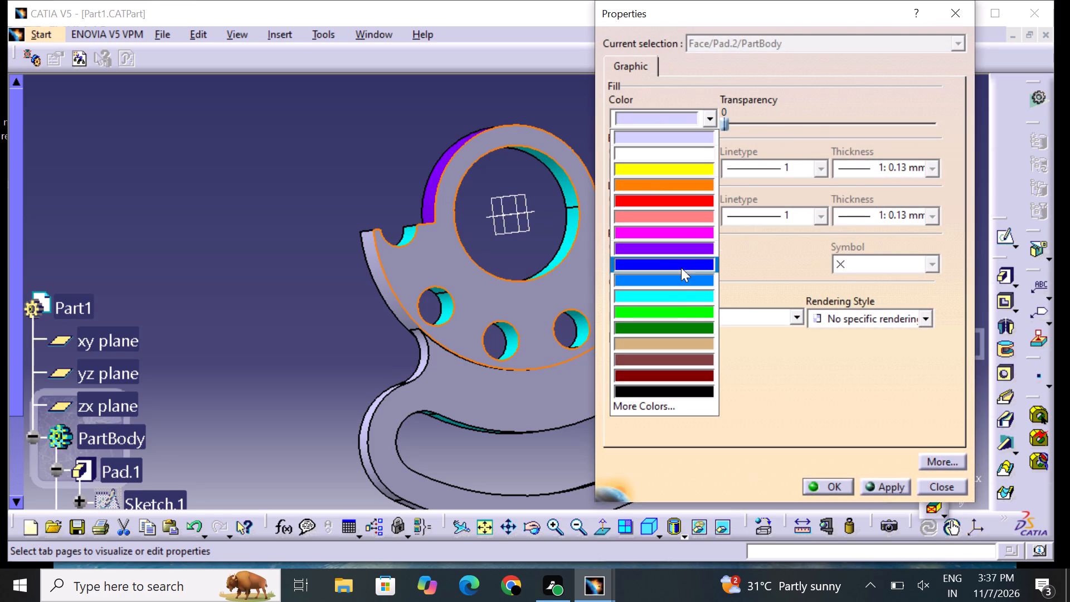
{"action": "left_click", "coordinate": [681, 378]}
{"action": "left_click", "coordinate": [828, 485]}
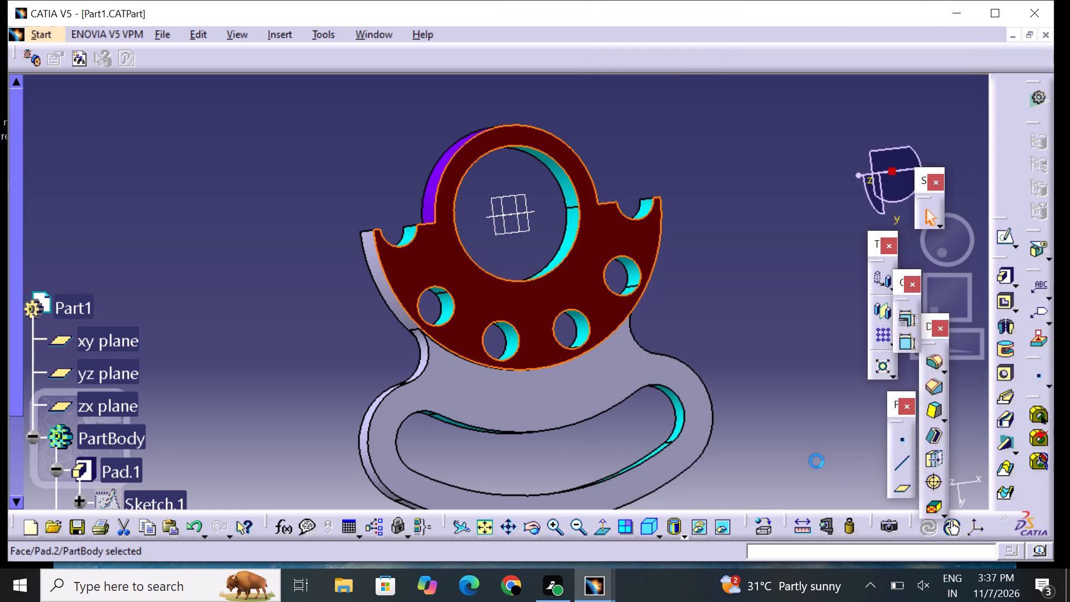
{"action": "left_click", "coordinate": [795, 401]}
Set the fill colour of Pad.1's uncoloured flat face around the long curved slot, beside the dark red face, to black.
{"action": "middle_click_drag", "start_coordinate": [722, 358], "coordinate": [752, 254]}
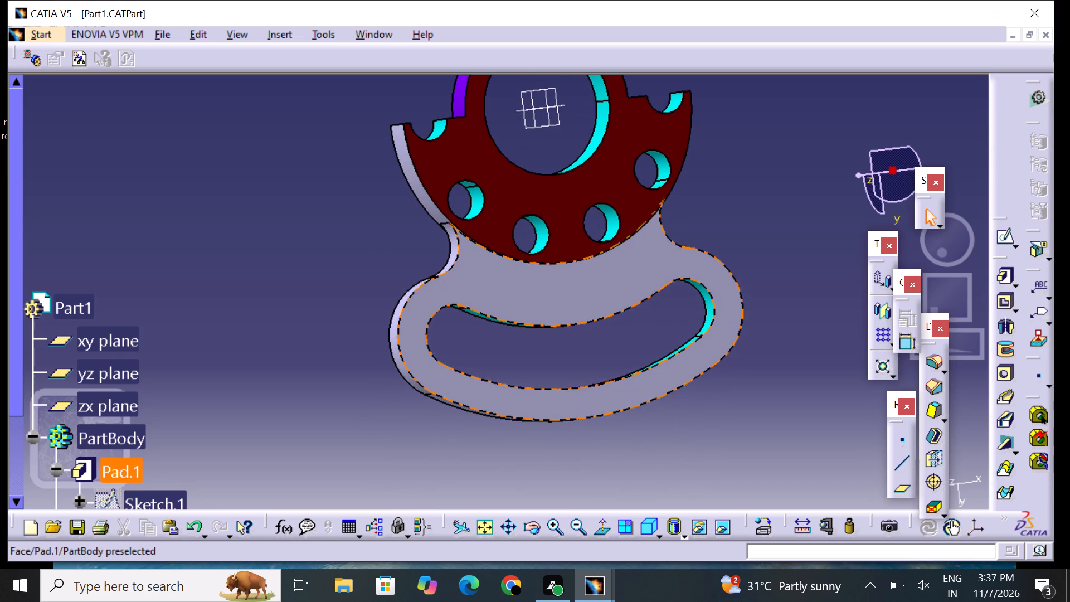
{"action": "left_click", "coordinate": [608, 280]}
{"action": "right_click", "coordinate": [609, 279]}
{"action": "left_click", "coordinate": [660, 295]}
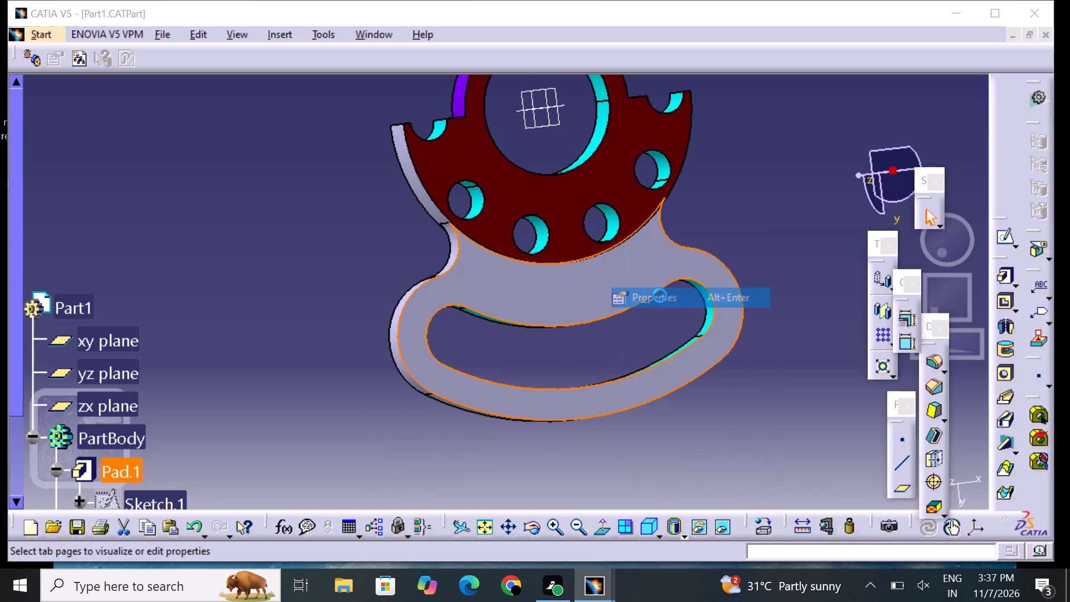
{"action": "left_click", "coordinate": [668, 121]}
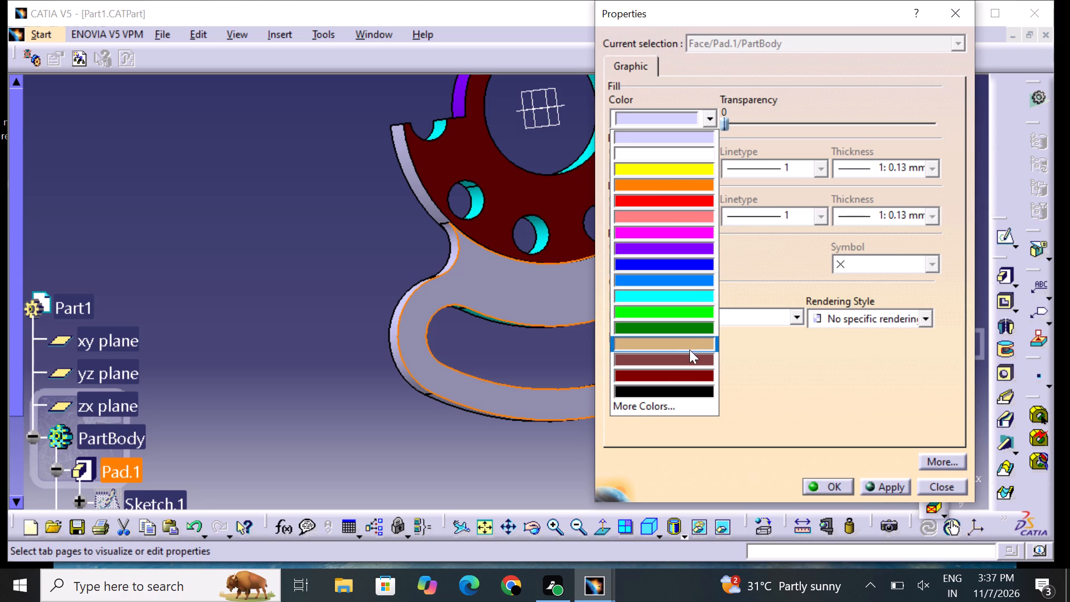
{"action": "left_click", "coordinate": [677, 388]}
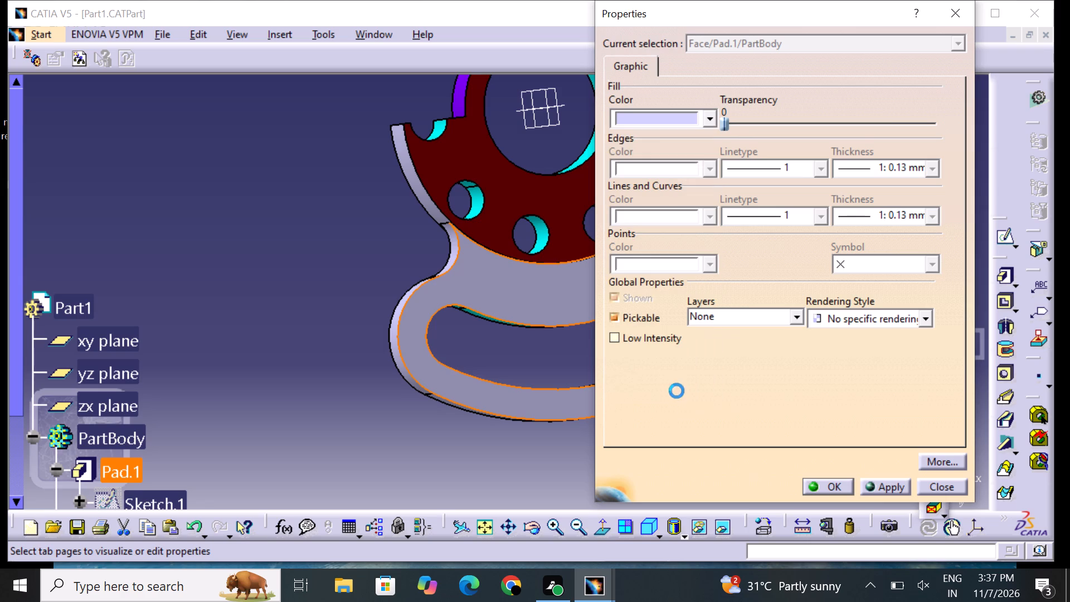
{"action": "left_click", "coordinate": [822, 482]}
{"action": "left_click", "coordinate": [755, 452]}
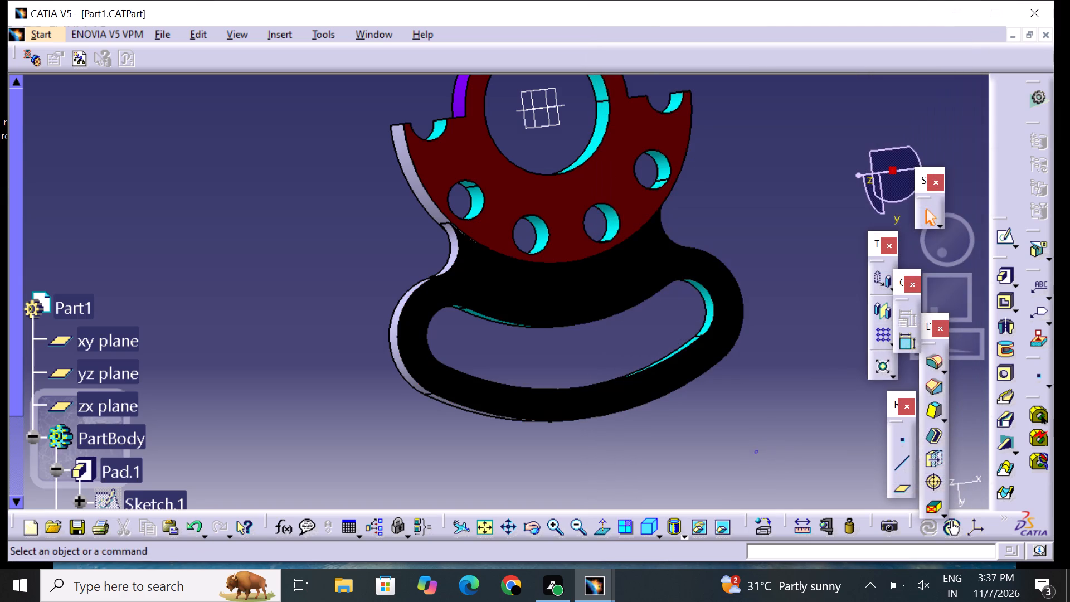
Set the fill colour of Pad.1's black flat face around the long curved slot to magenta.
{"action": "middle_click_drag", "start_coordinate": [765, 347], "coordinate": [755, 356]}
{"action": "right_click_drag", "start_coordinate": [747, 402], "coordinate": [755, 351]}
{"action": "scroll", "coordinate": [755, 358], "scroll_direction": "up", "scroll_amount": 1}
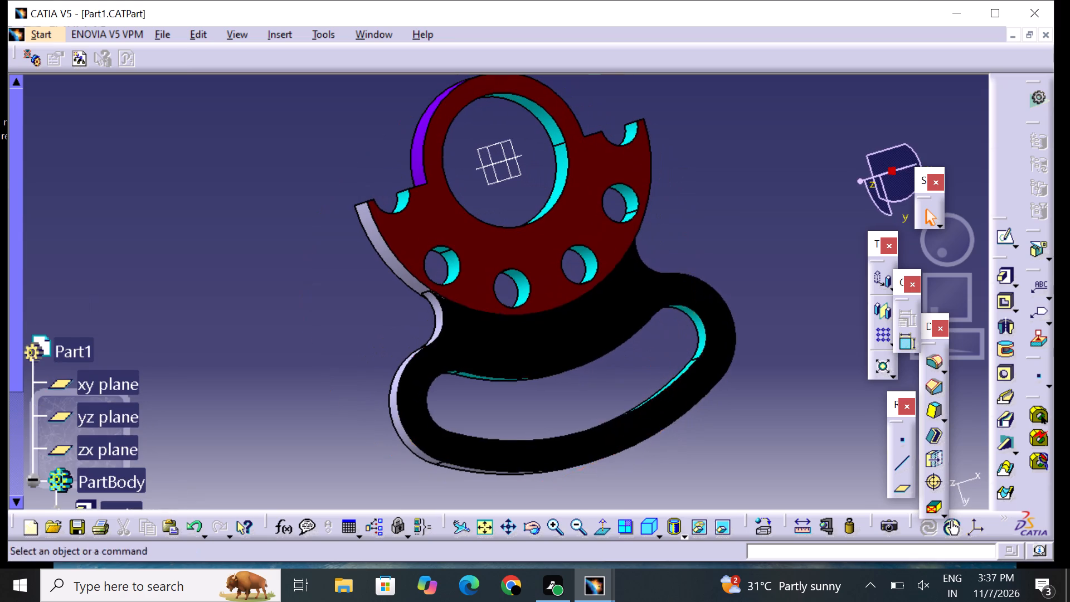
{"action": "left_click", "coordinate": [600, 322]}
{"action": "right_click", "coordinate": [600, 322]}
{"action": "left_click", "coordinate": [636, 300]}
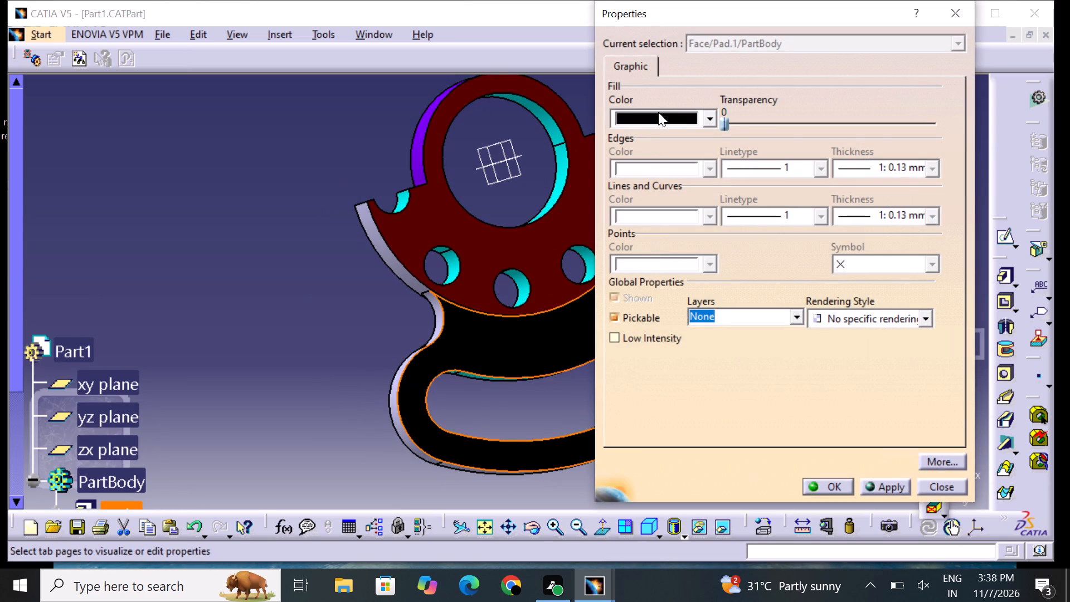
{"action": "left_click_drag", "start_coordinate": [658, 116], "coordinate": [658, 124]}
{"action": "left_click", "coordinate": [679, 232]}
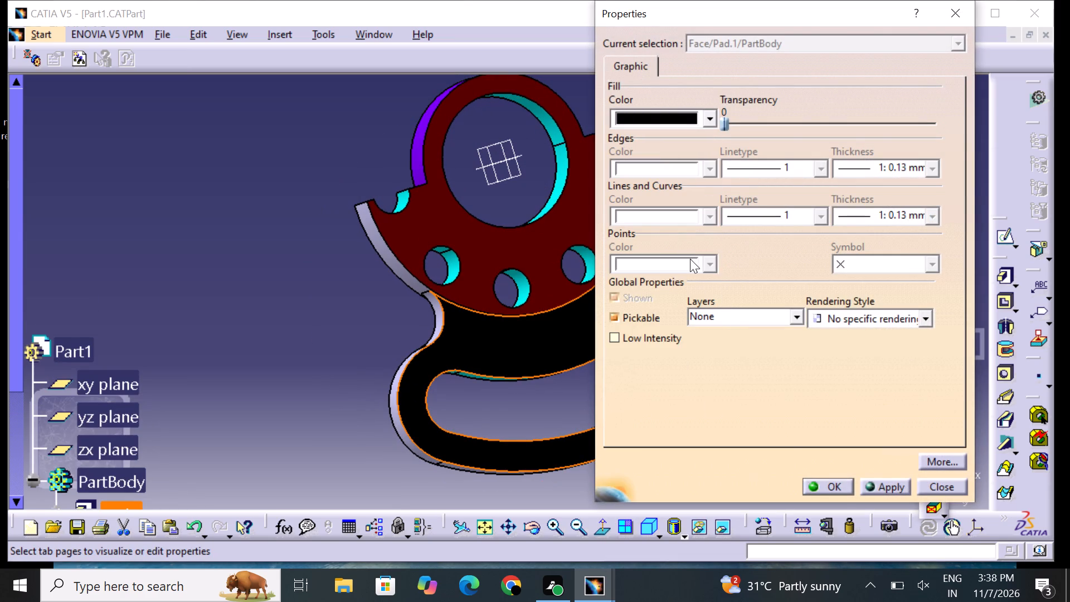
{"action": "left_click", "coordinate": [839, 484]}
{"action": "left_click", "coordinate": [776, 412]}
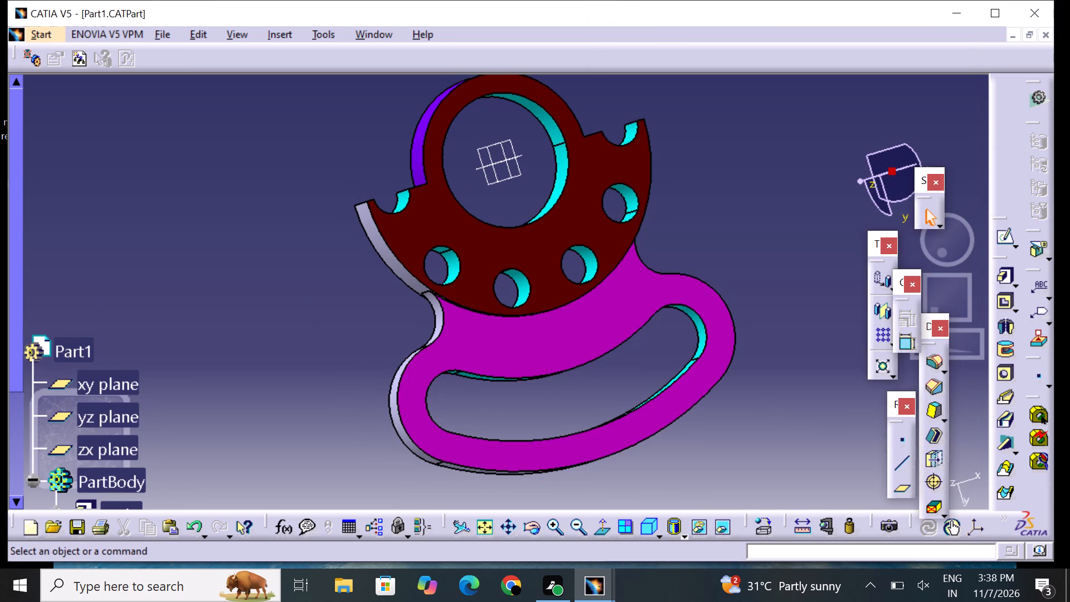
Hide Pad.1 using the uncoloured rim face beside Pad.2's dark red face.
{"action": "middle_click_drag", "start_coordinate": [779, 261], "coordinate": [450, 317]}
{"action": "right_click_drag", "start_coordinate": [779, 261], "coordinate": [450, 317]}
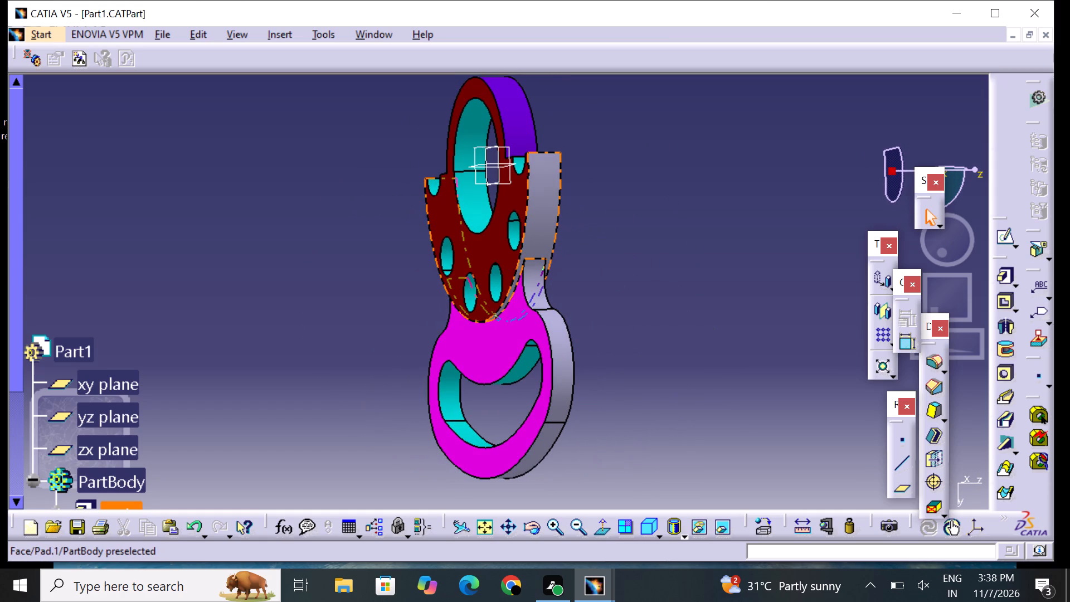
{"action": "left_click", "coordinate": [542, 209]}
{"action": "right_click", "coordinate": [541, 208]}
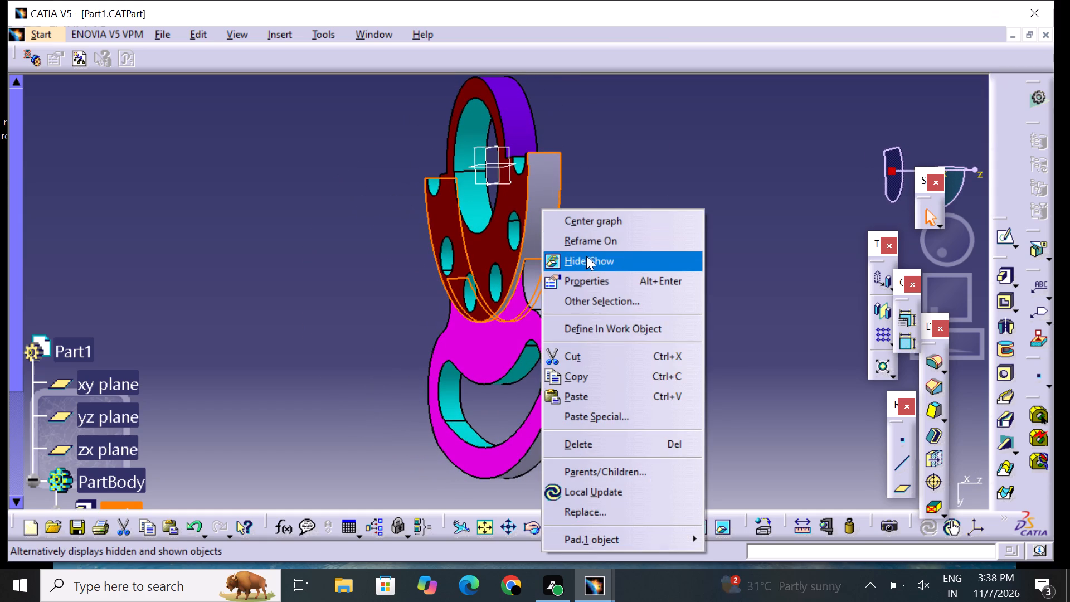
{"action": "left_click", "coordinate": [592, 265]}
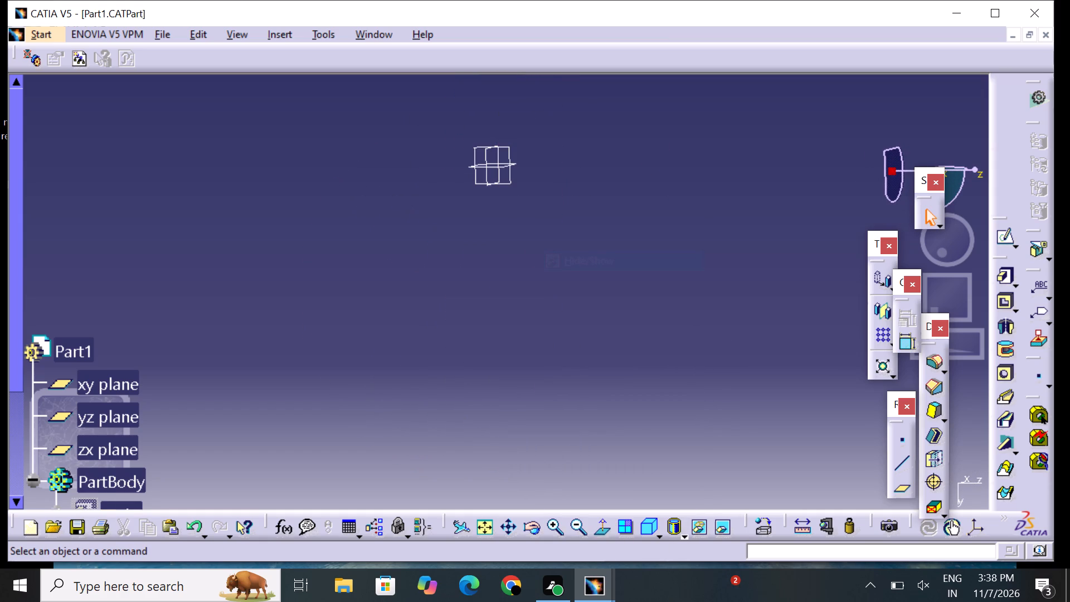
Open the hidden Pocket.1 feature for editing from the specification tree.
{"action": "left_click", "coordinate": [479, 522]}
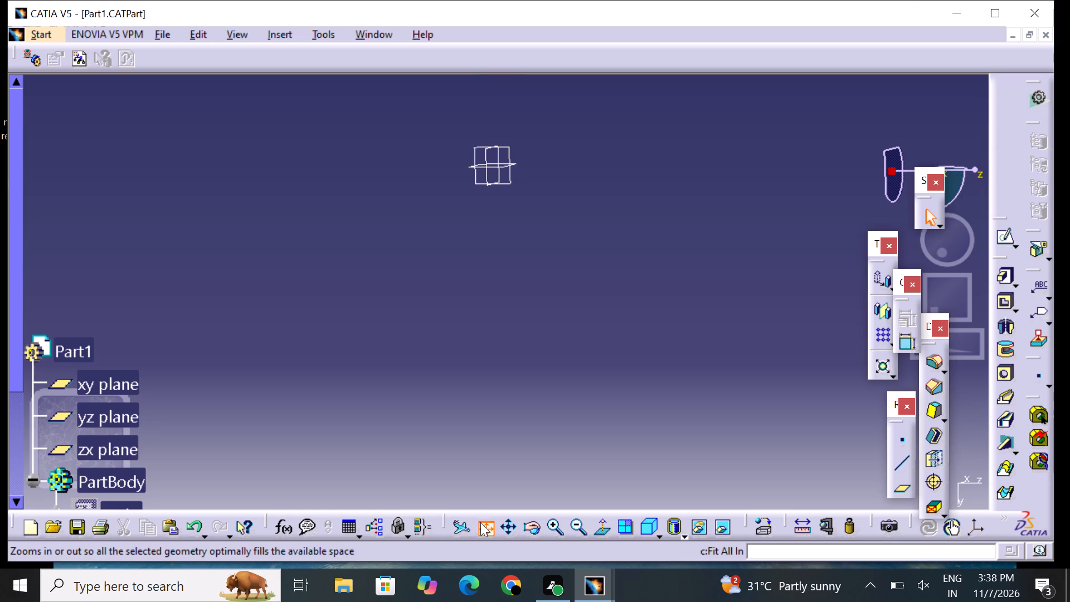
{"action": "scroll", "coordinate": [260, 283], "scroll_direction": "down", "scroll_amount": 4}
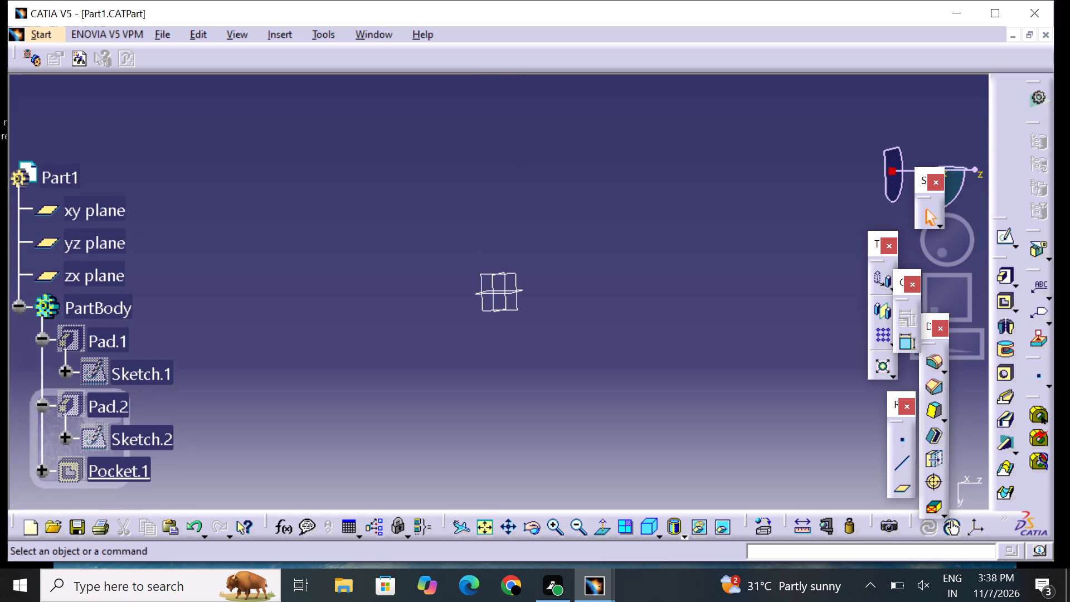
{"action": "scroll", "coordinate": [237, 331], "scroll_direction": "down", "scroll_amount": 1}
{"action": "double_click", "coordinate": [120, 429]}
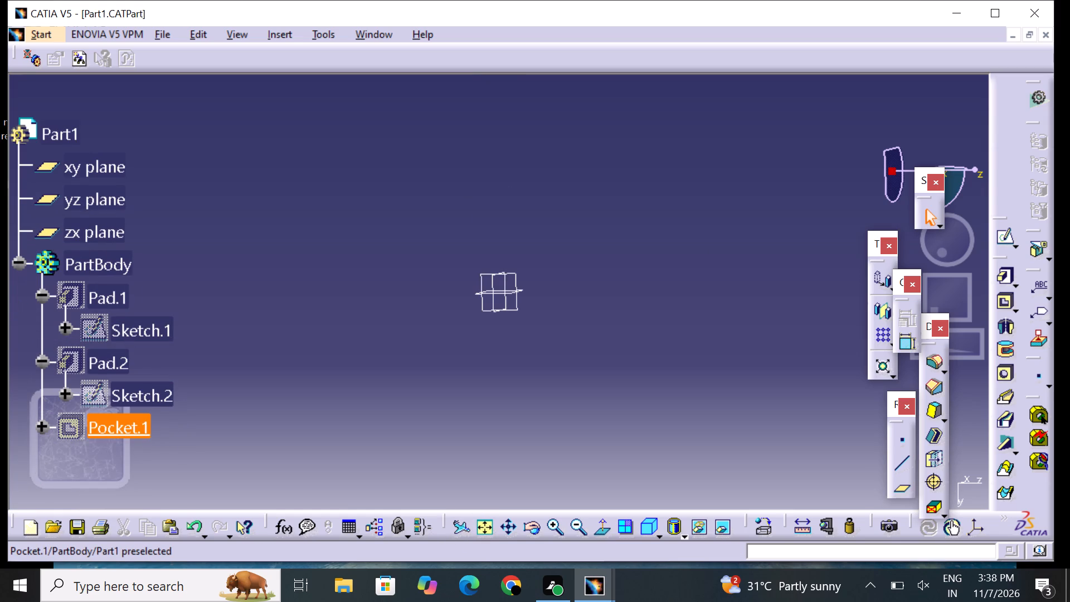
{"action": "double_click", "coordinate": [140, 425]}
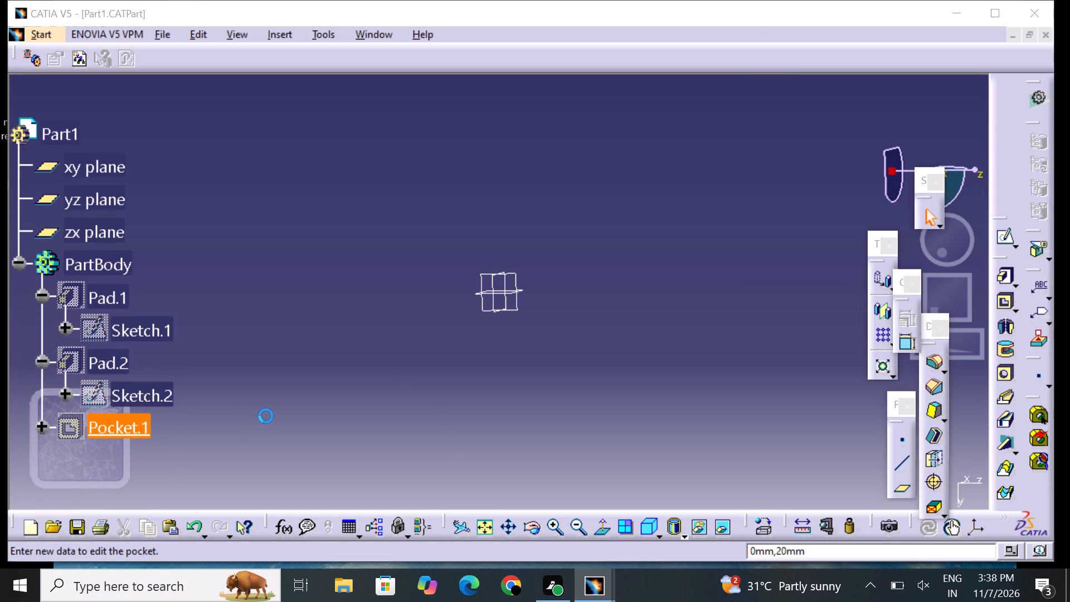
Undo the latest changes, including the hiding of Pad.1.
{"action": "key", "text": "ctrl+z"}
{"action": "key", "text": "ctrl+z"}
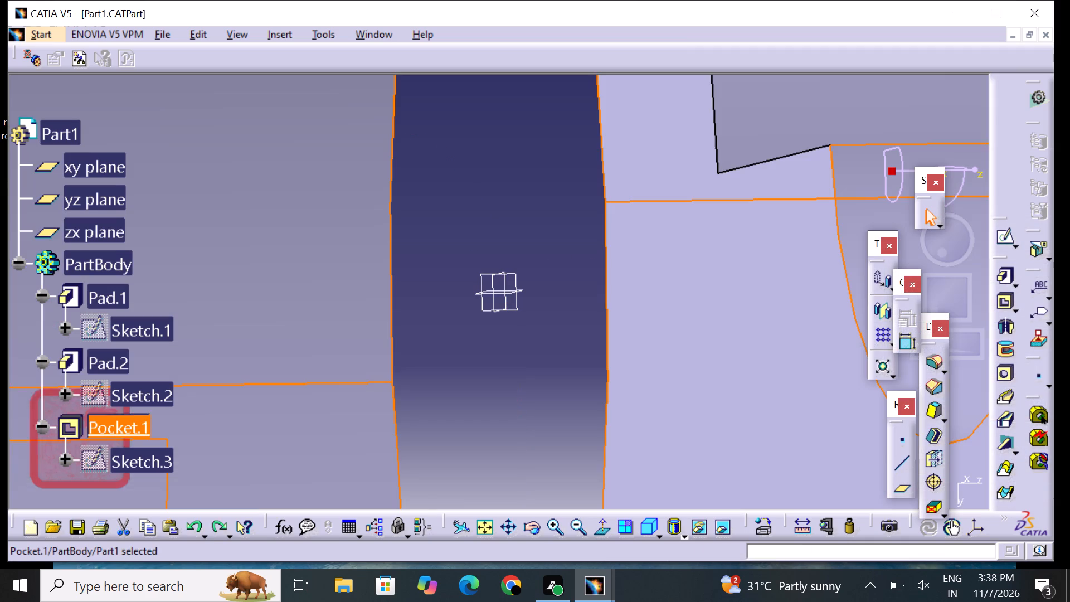
Set the fill colour of Pad.1's flat face around the long curved slot to magenta.
{"action": "middle_click_drag", "start_coordinate": [445, 373], "coordinate": [509, 274]}
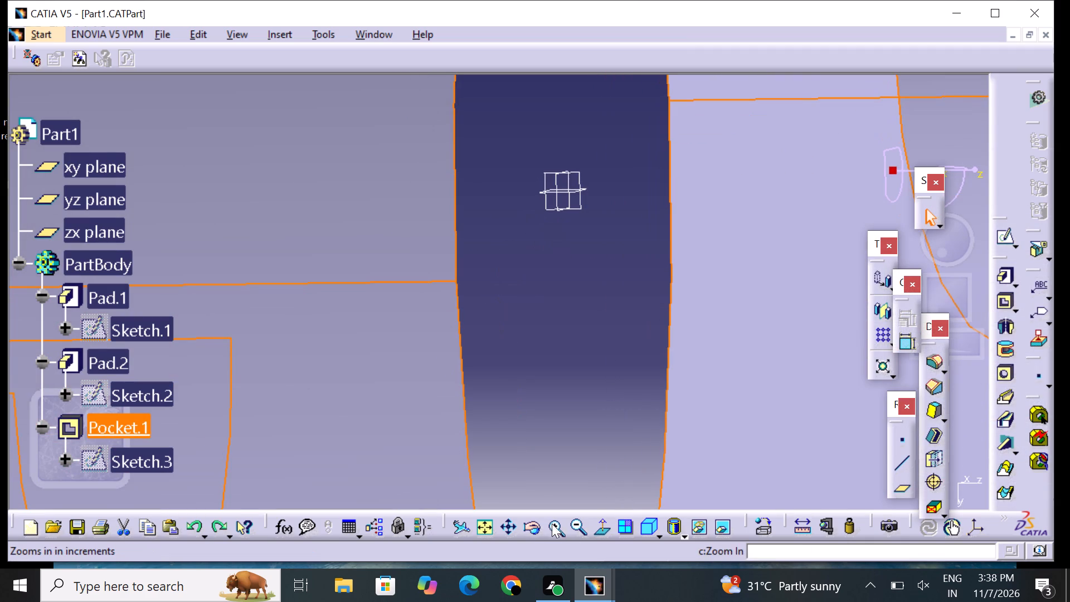
{"action": "left_click", "coordinate": [571, 526]}
{"action": "left_click", "coordinate": [572, 523]}
{"action": "triple_click", "coordinate": [572, 523]}
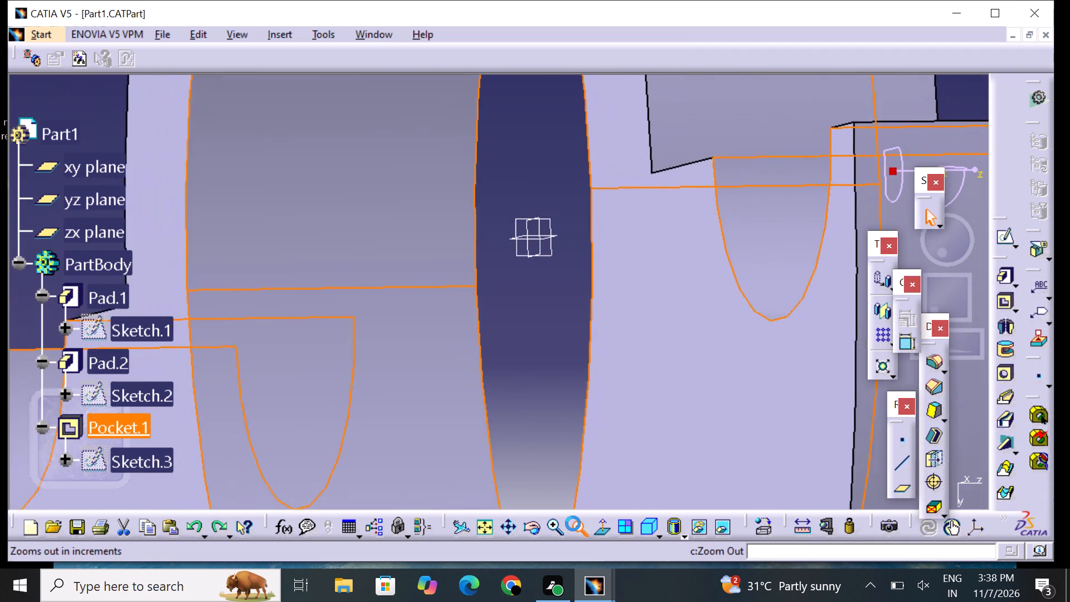
{"action": "left_click", "coordinate": [573, 523]}
{"action": "triple_click", "coordinate": [575, 523]}
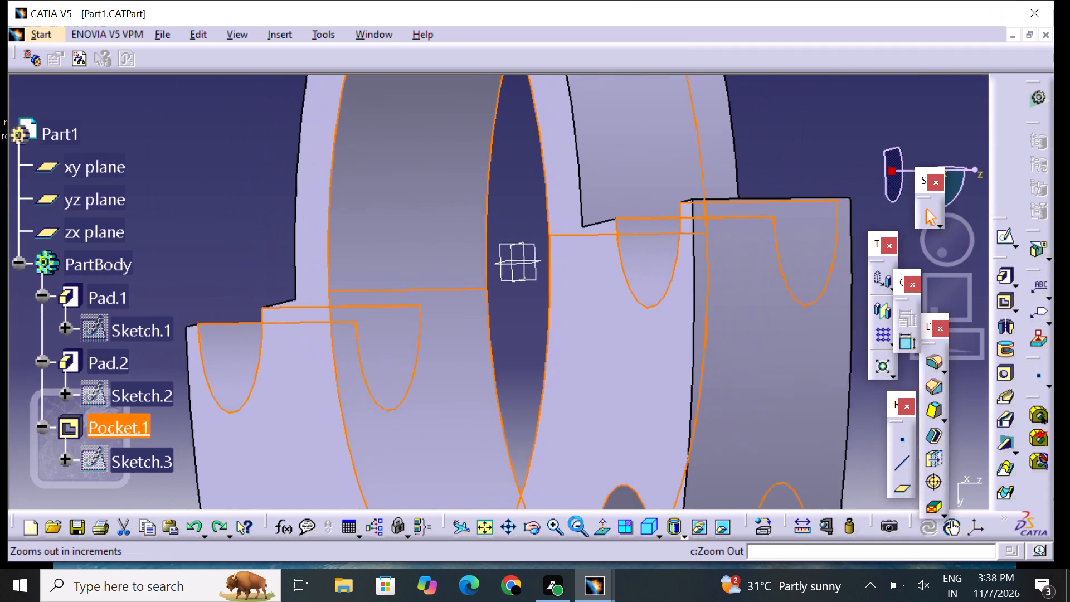
{"action": "triple_click", "coordinate": [576, 523]}
{"action": "triple_click", "coordinate": [576, 523]}
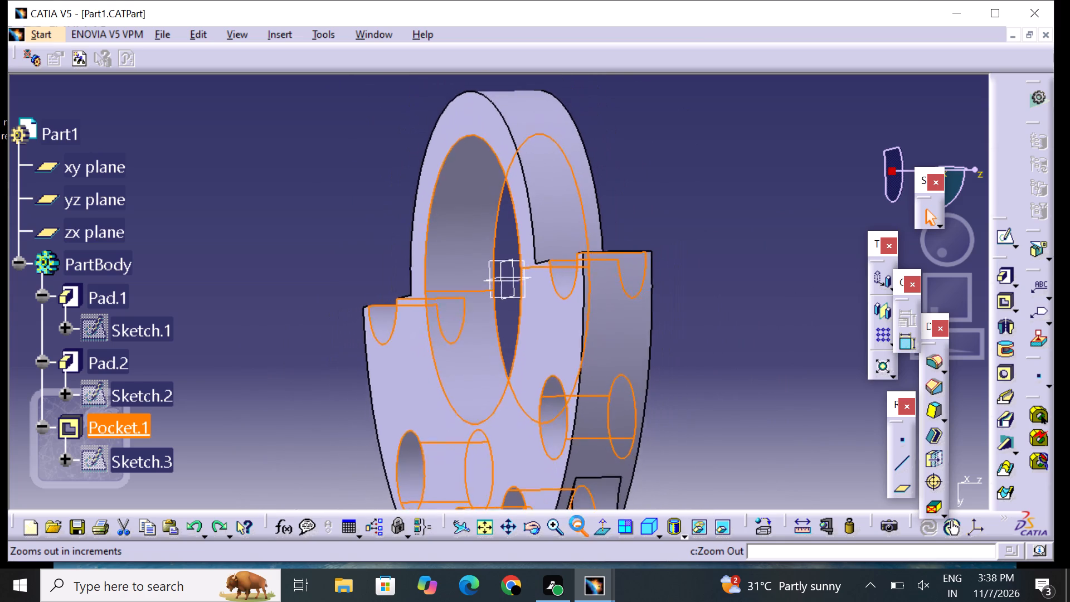
{"action": "double_click", "coordinate": [577, 523]}
{"action": "middle_click_drag", "start_coordinate": [594, 404], "coordinate": [640, 263]}
{"action": "middle_click_drag", "start_coordinate": [594, 327], "coordinate": [613, 293]}
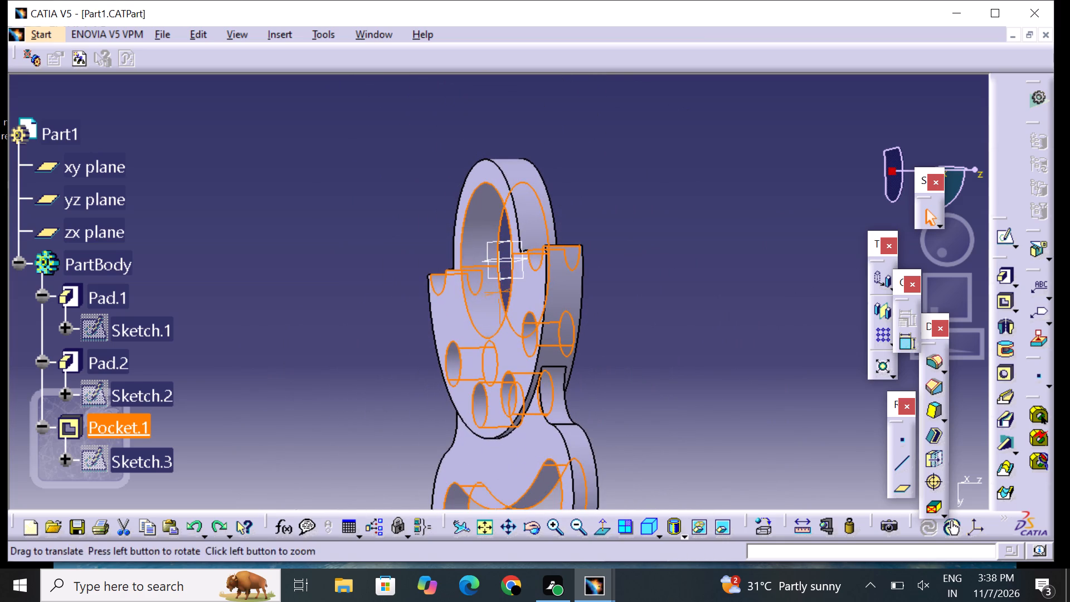
{"action": "middle_click_drag", "start_coordinate": [613, 293], "coordinate": [629, 242]}
{"action": "left_click", "coordinate": [693, 283]}
{"action": "middle_click_drag", "start_coordinate": [658, 293], "coordinate": [677, 275]}
{"action": "middle_click_drag", "start_coordinate": [467, 272], "coordinate": [551, 264]}
{"action": "right_click_drag", "start_coordinate": [467, 270], "coordinate": [546, 261]}
{"action": "left_click", "coordinate": [588, 352]}
{"action": "right_click", "coordinate": [588, 352]}
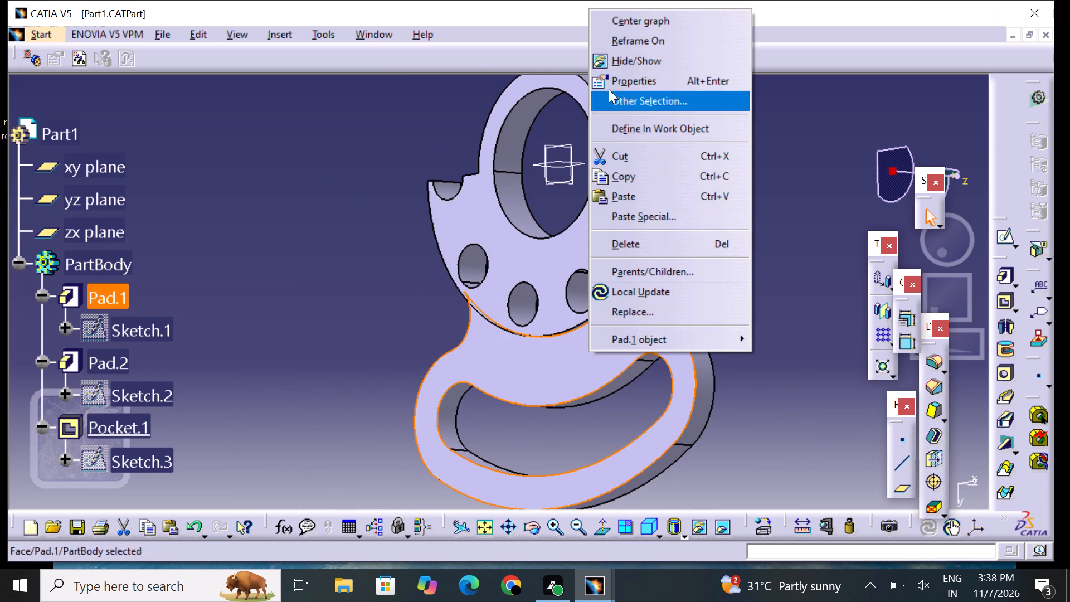
{"action": "left_click", "coordinate": [629, 77]}
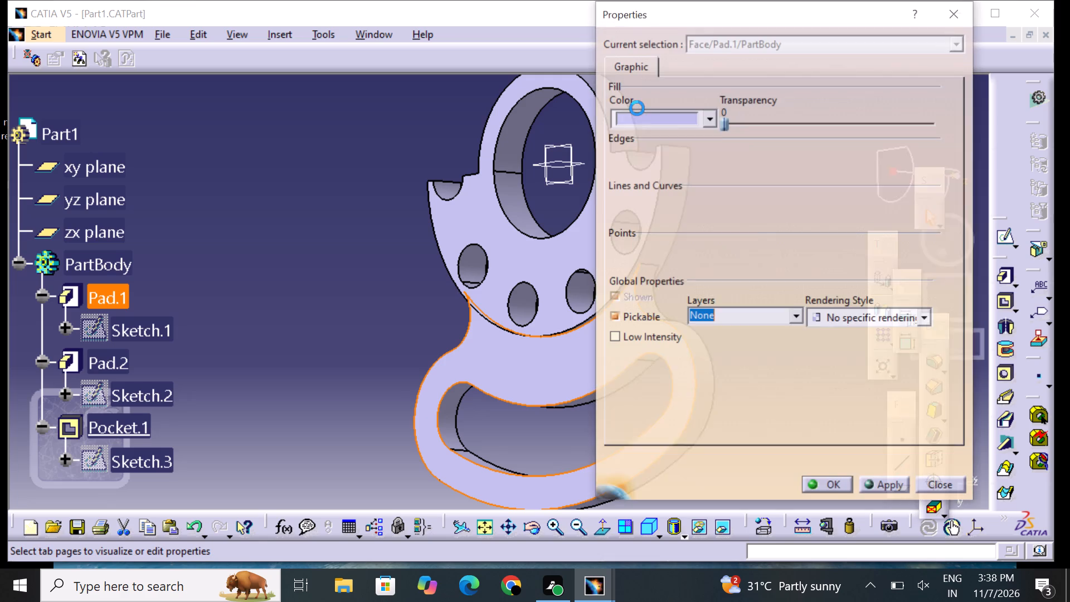
{"action": "left_click", "coordinate": [672, 119]}
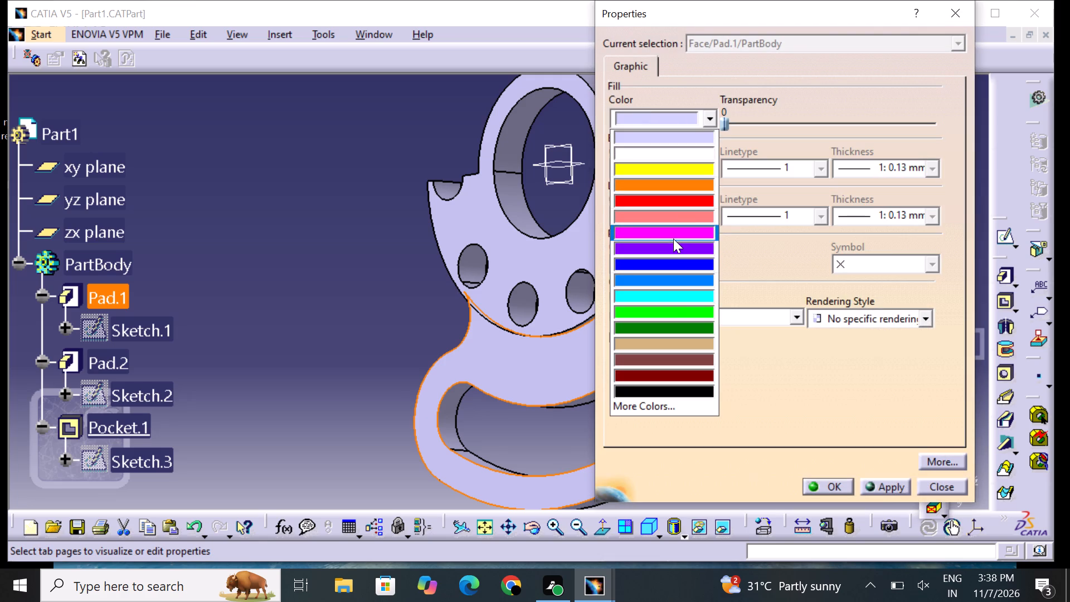
{"action": "left_click", "coordinate": [673, 237]}
{"action": "left_click_drag", "start_coordinate": [829, 474], "coordinate": [830, 480]}
{"action": "left_click", "coordinate": [830, 480]}
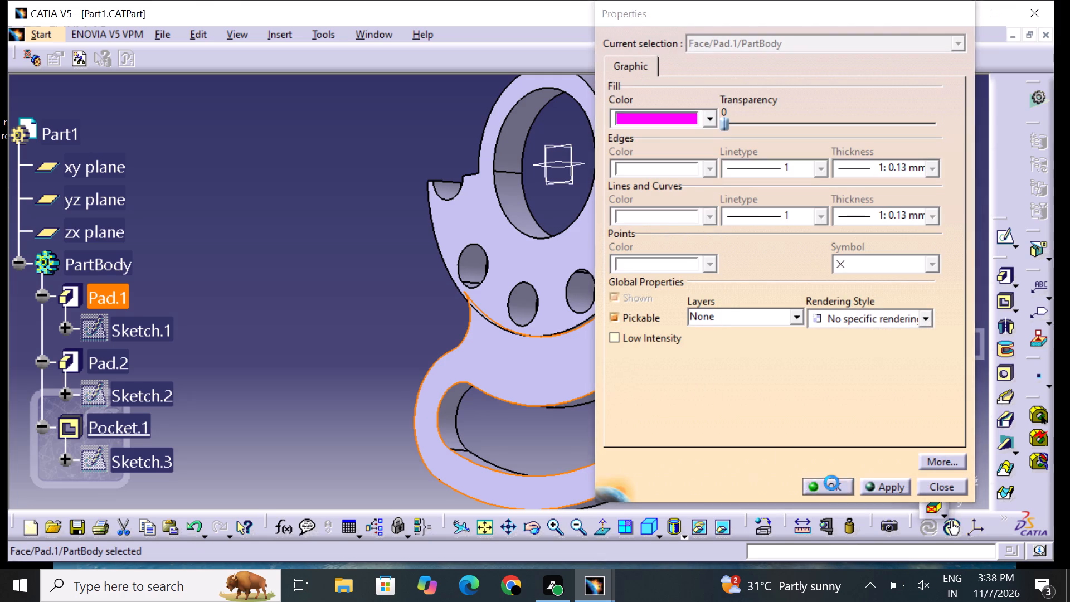
{"action": "left_click_drag", "start_coordinate": [795, 391], "coordinate": [790, 383]}
Set the fill colour of Pad.2's flat face beside the magenta face to orange.
{"action": "left_click", "coordinate": [633, 194]}
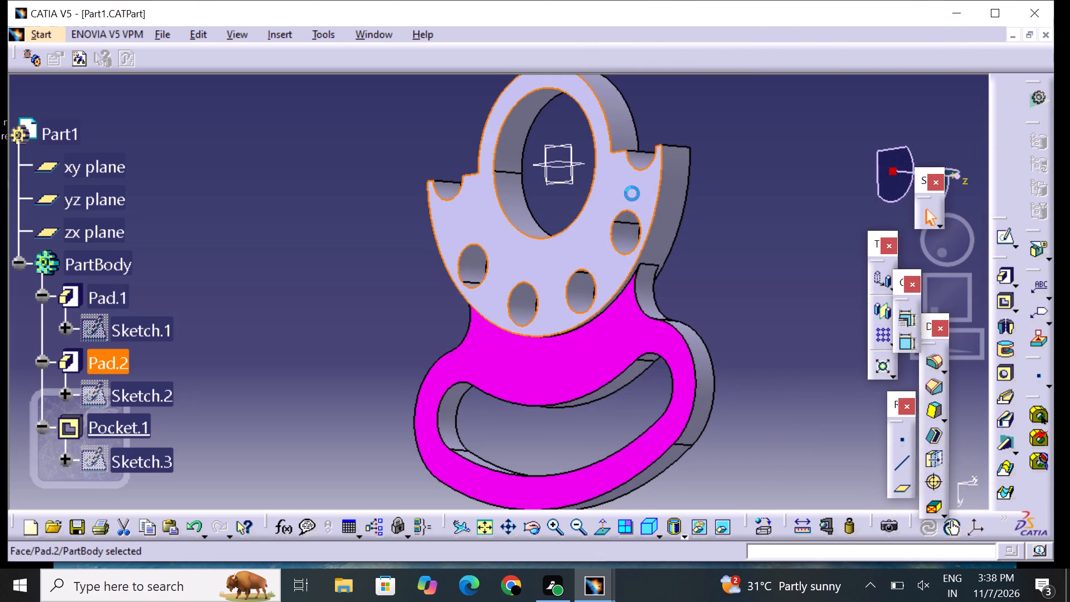
{"action": "right_click", "coordinate": [632, 193]}
{"action": "left_click", "coordinate": [685, 262]}
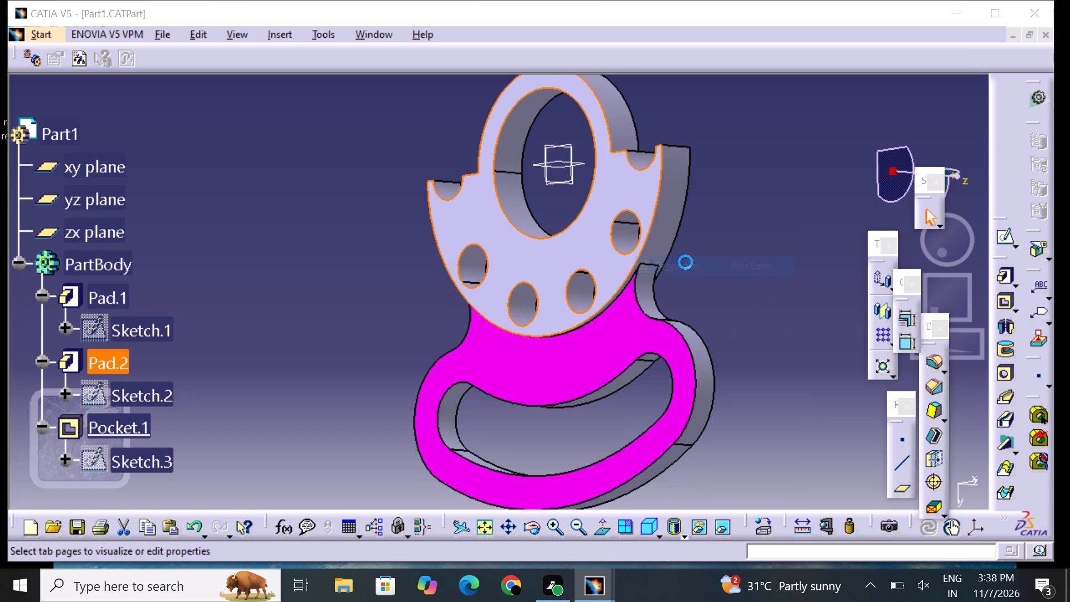
{"action": "left_click", "coordinate": [672, 118]}
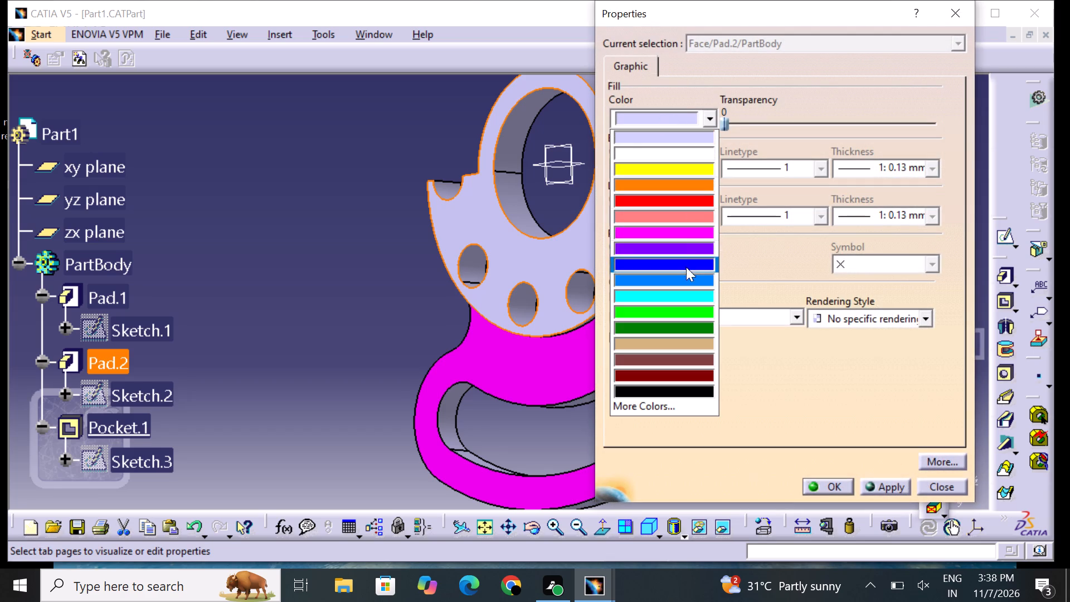
{"action": "left_click", "coordinate": [691, 187]}
{"action": "left_click", "coordinate": [836, 487]}
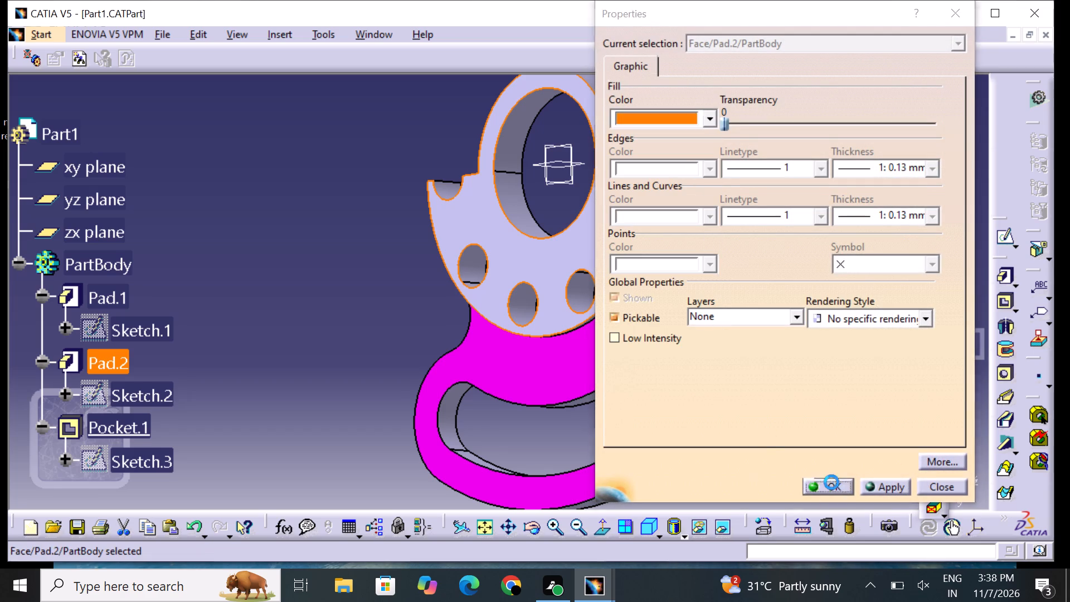
{"action": "left_click", "coordinate": [765, 358]}
Set the fill colour of Pad.2's flat face, on the side opposite the orange one, to dark red.
{"action": "middle_click_drag", "start_coordinate": [768, 346], "coordinate": [519, 355]}
{"action": "right_click_drag", "start_coordinate": [763, 358], "coordinate": [519, 355]}
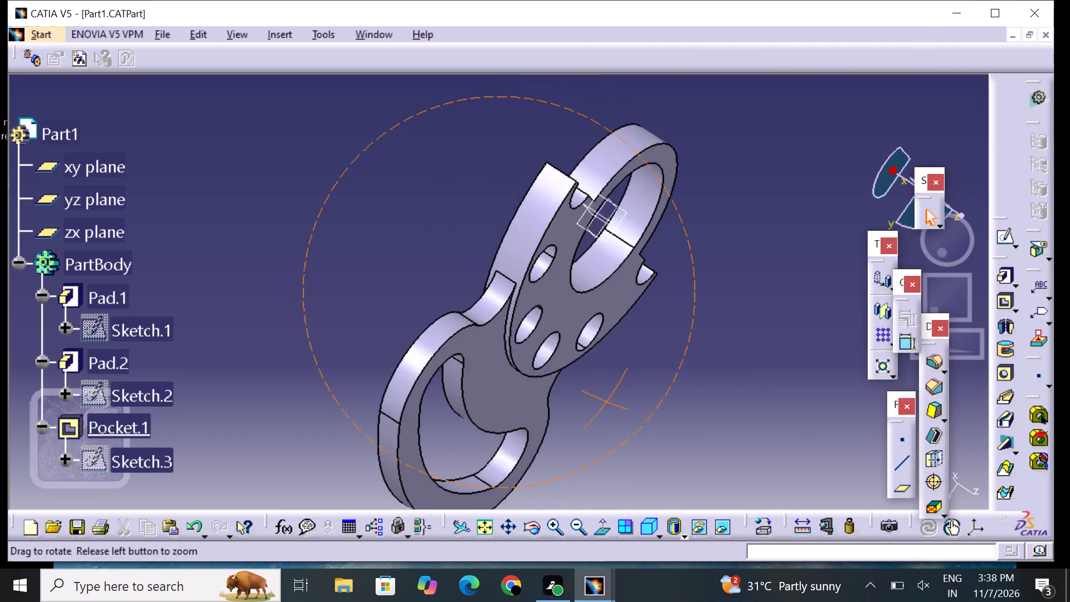
{"action": "middle_click_drag", "start_coordinate": [519, 355], "coordinate": [476, 340]}
{"action": "right_click_drag", "start_coordinate": [519, 355], "coordinate": [474, 333]}
{"action": "left_click", "coordinate": [534, 293]}
{"action": "right_click", "coordinate": [534, 293]}
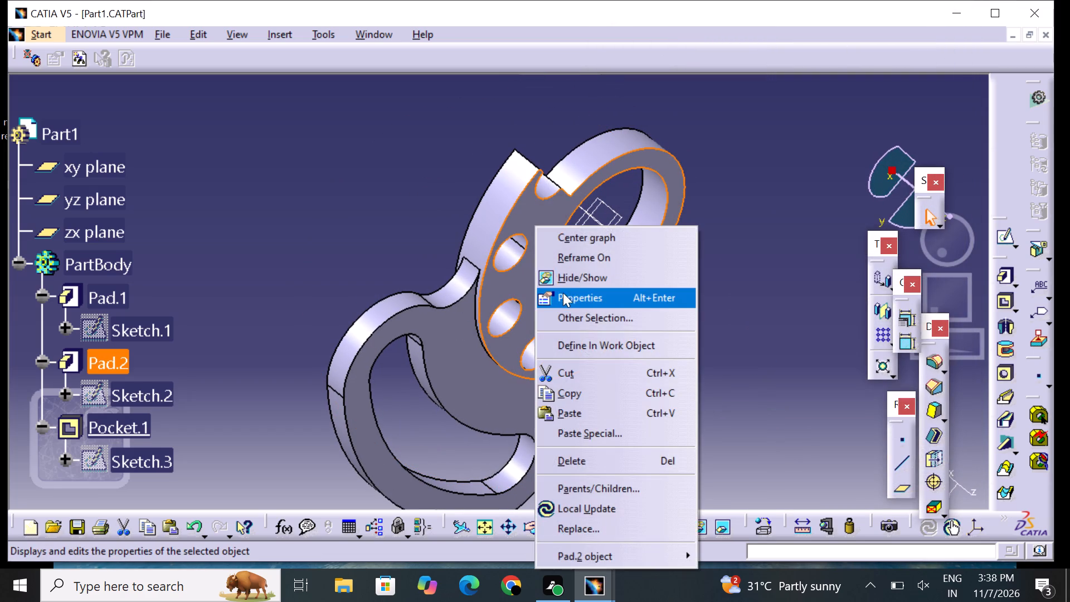
{"action": "left_click", "coordinate": [578, 294]}
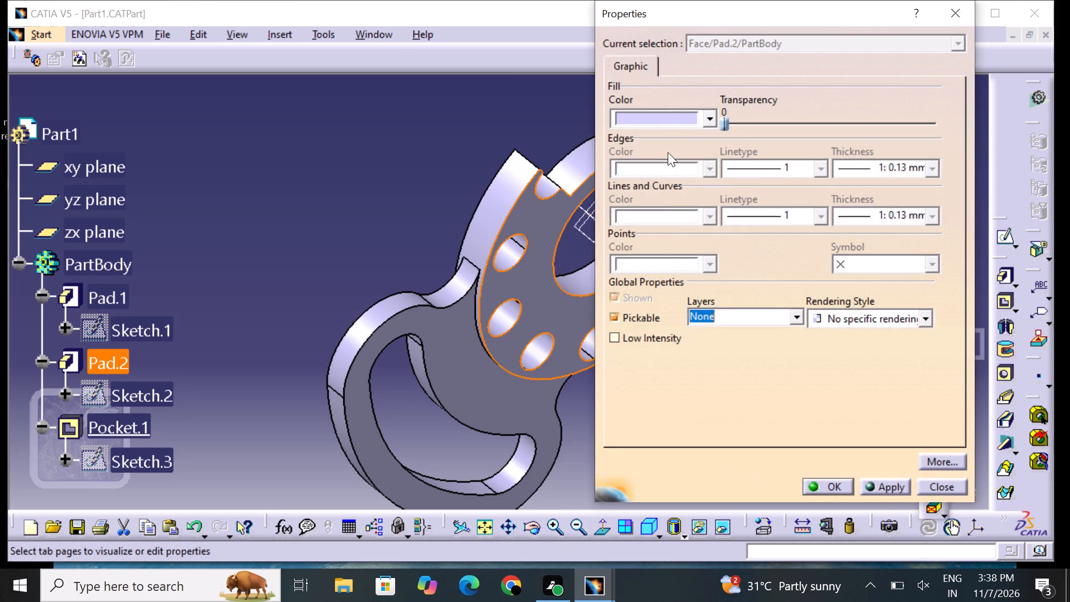
{"action": "left_click", "coordinate": [662, 119]}
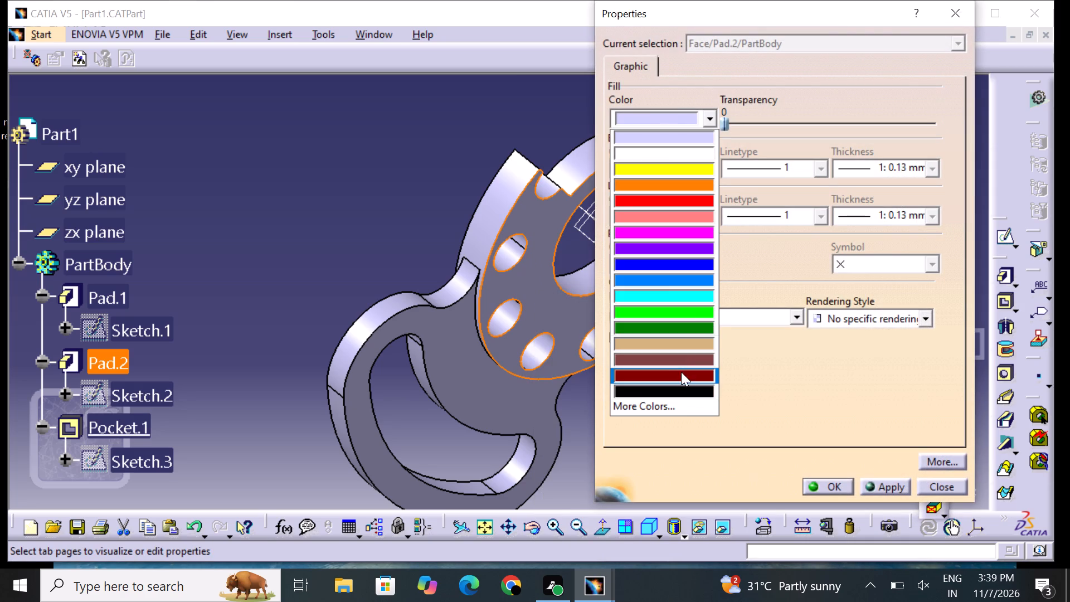
{"action": "left_click", "coordinate": [681, 377]}
{"action": "left_click", "coordinate": [823, 479]}
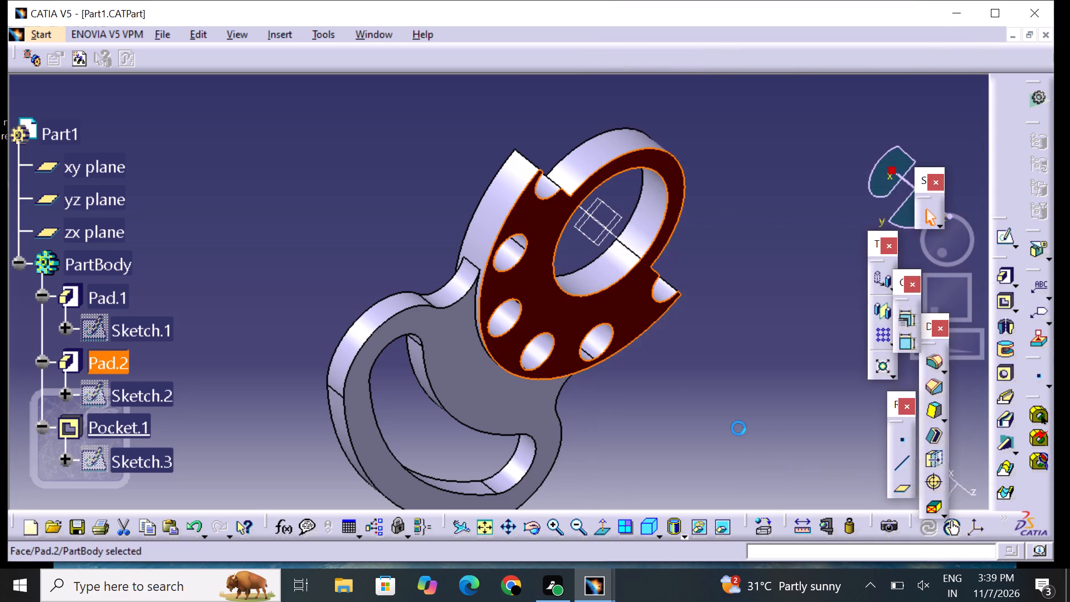
{"action": "left_click", "coordinate": [738, 428]}
Set the fill colour of Pad.1's uncoloured flat face around the curved slot, beside the dark red face, to salmon pink.
{"action": "middle_click_drag", "start_coordinate": [658, 407], "coordinate": [687, 304]}
{"action": "scroll", "coordinate": [658, 407], "scroll_direction": "up", "scroll_amount": 1}
{"action": "right_click_drag", "start_coordinate": [665, 391], "coordinate": [687, 305]}
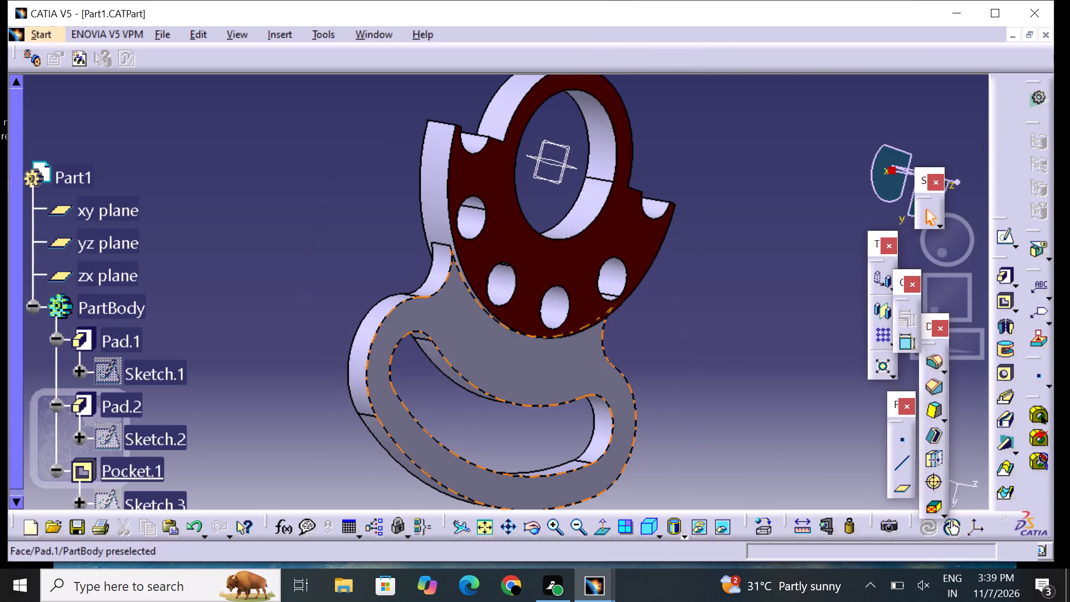
{"action": "left_click", "coordinate": [566, 376]}
{"action": "right_click", "coordinate": [566, 376]}
{"action": "left_click", "coordinate": [641, 108]}
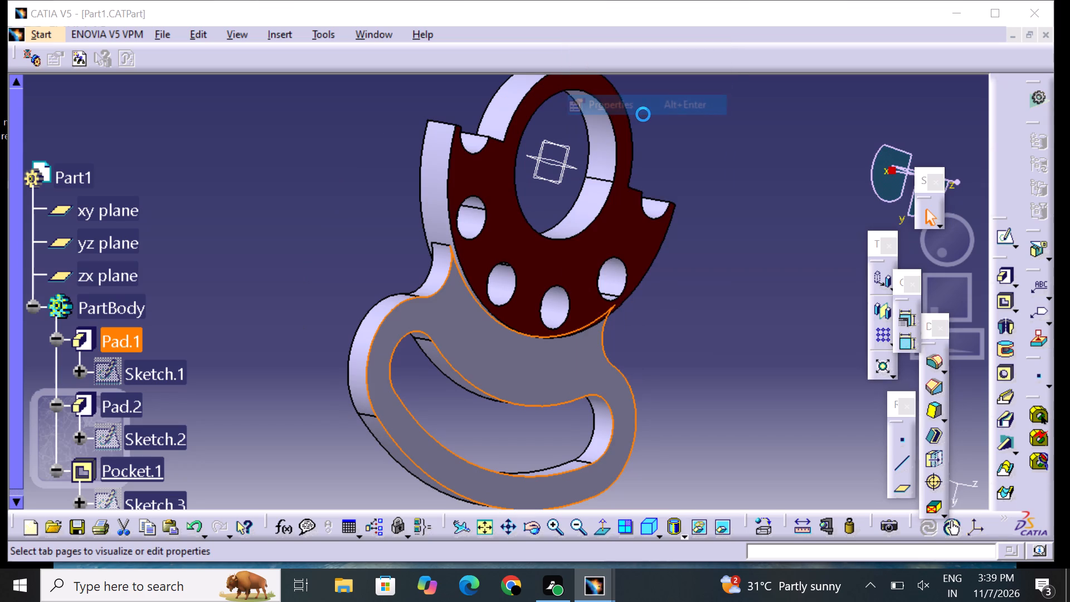
{"action": "left_click_drag", "start_coordinate": [668, 113], "coordinate": [670, 140]}
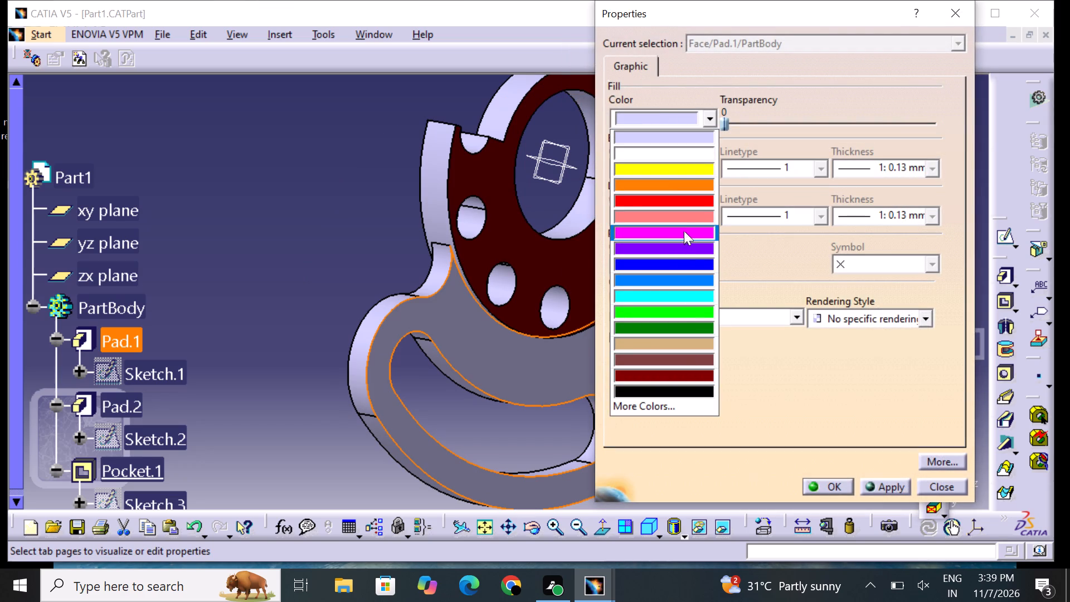
{"action": "left_click", "coordinate": [684, 214]}
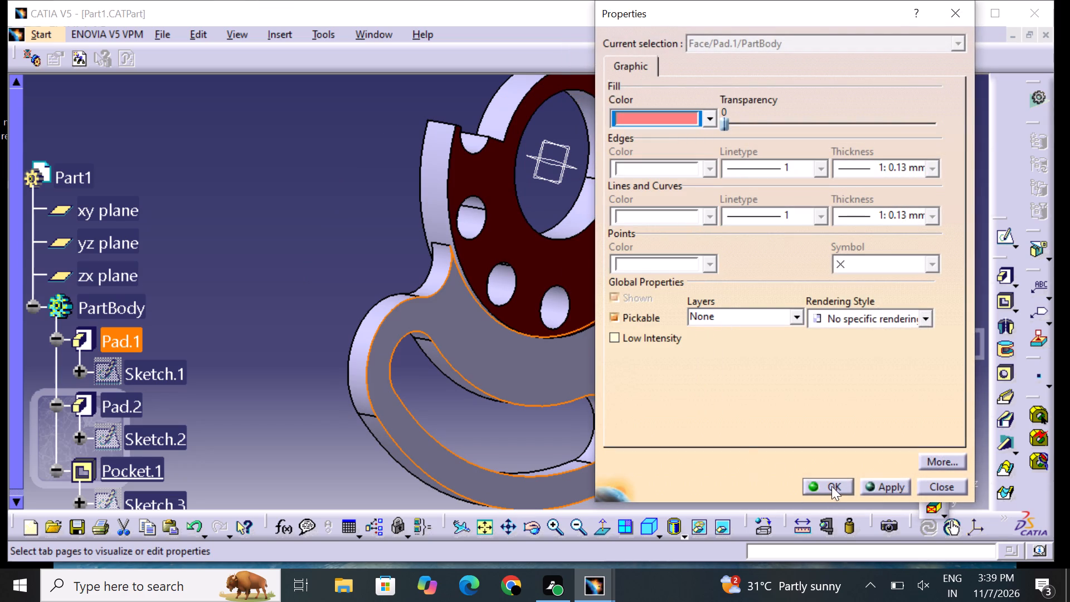
{"action": "left_click", "coordinate": [831, 486]}
{"action": "left_click", "coordinate": [726, 390]}
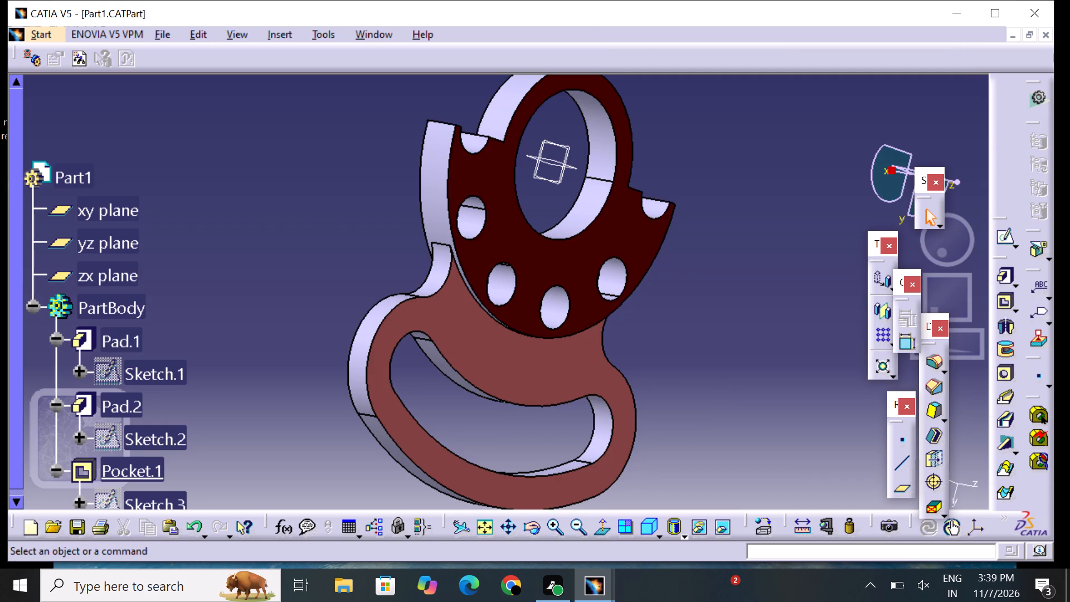
Set the fill colour of the whole Pocket.1 feature, covering the slot, large opening and hole walls, to cyan.
{"action": "middle_click_drag", "start_coordinate": [676, 297], "coordinate": [583, 355]}
{"action": "right_click_drag", "start_coordinate": [676, 297], "coordinate": [583, 355]}
{"action": "left_click", "coordinate": [537, 474]}
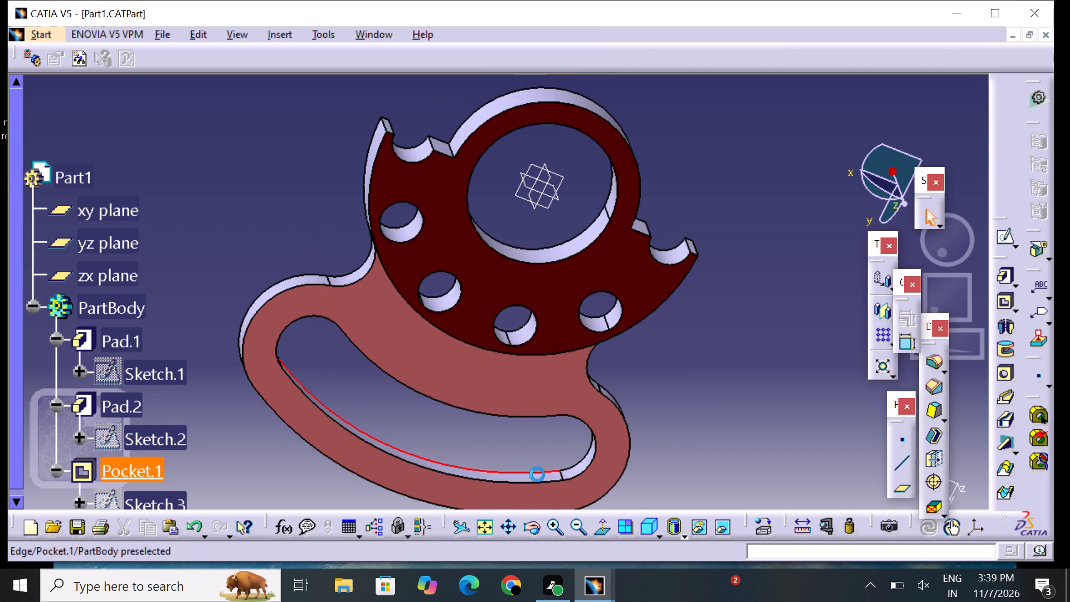
{"action": "left_click", "coordinate": [644, 388]}
{"action": "left_click", "coordinate": [706, 350]}
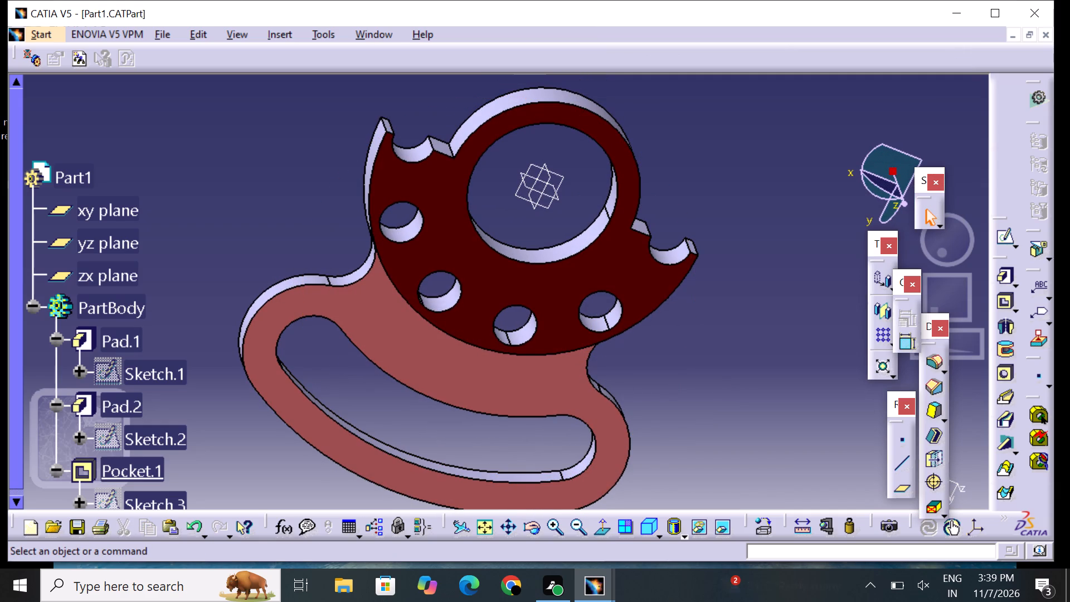
{"action": "middle_click_drag", "start_coordinate": [706, 371], "coordinate": [702, 276]}
{"action": "right_click_drag", "start_coordinate": [706, 371], "coordinate": [702, 276]}
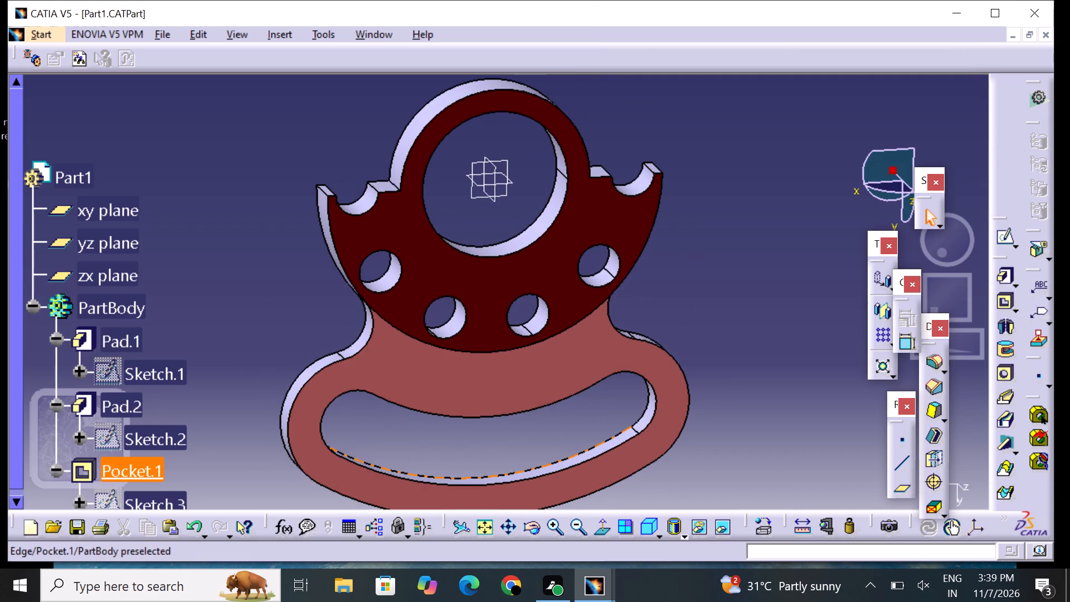
{"action": "left_click", "coordinate": [575, 459]}
{"action": "right_click", "coordinate": [571, 458]}
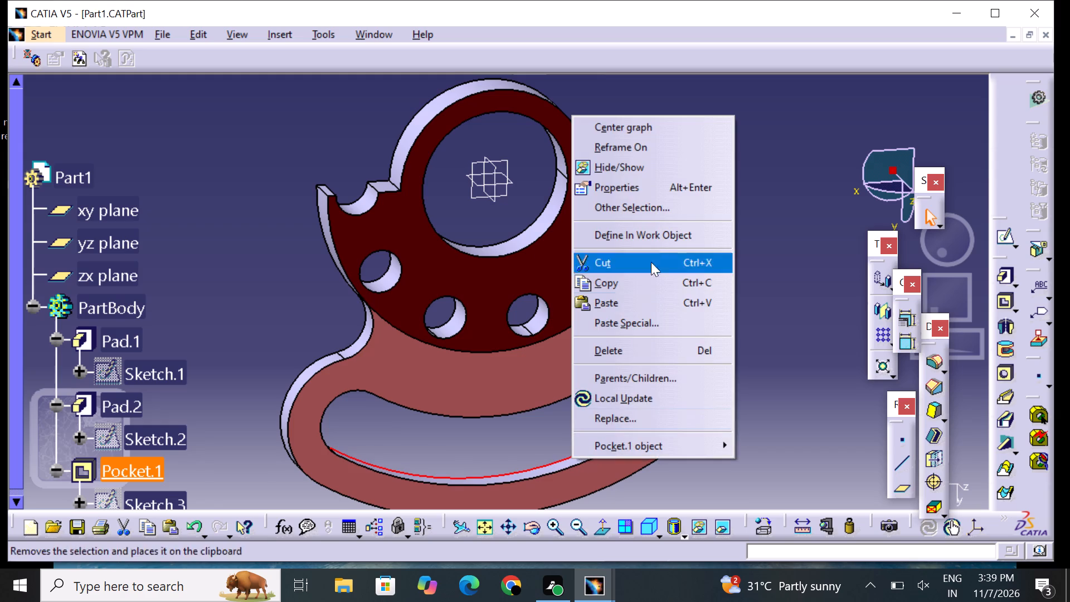
{"action": "left_click", "coordinate": [651, 187]}
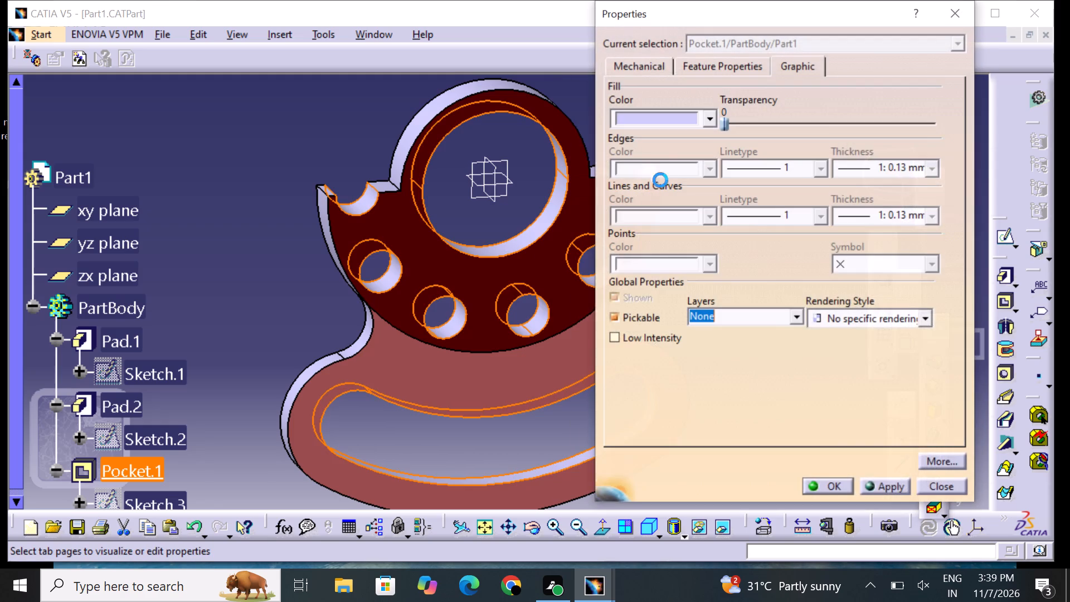
{"action": "left_click", "coordinate": [656, 118]}
{"action": "left_click", "coordinate": [674, 298]}
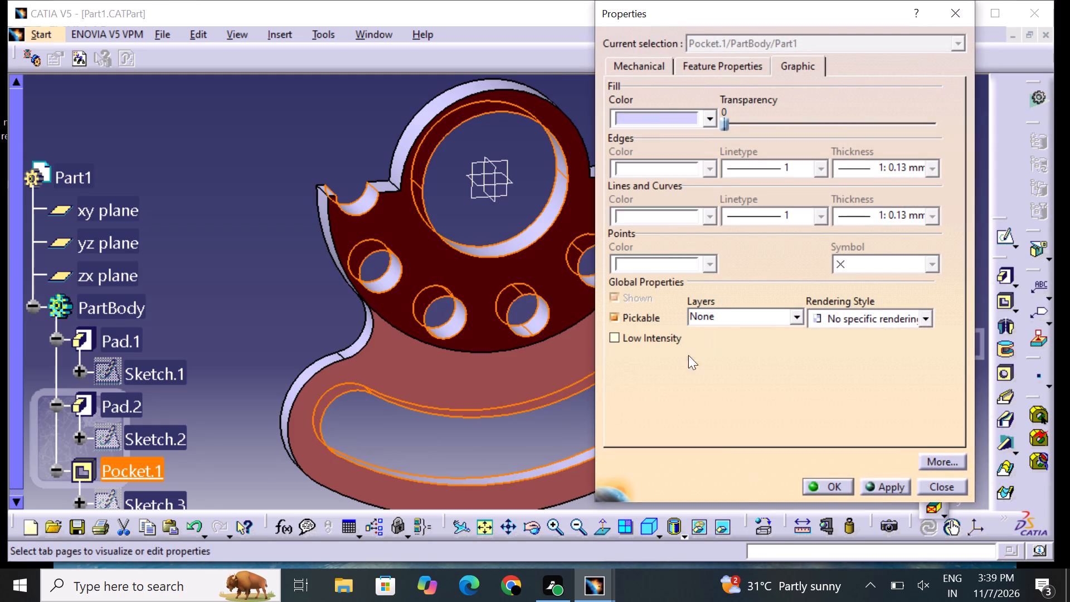
{"action": "left_click", "coordinate": [835, 489]}
{"action": "left_click", "coordinate": [740, 372]}
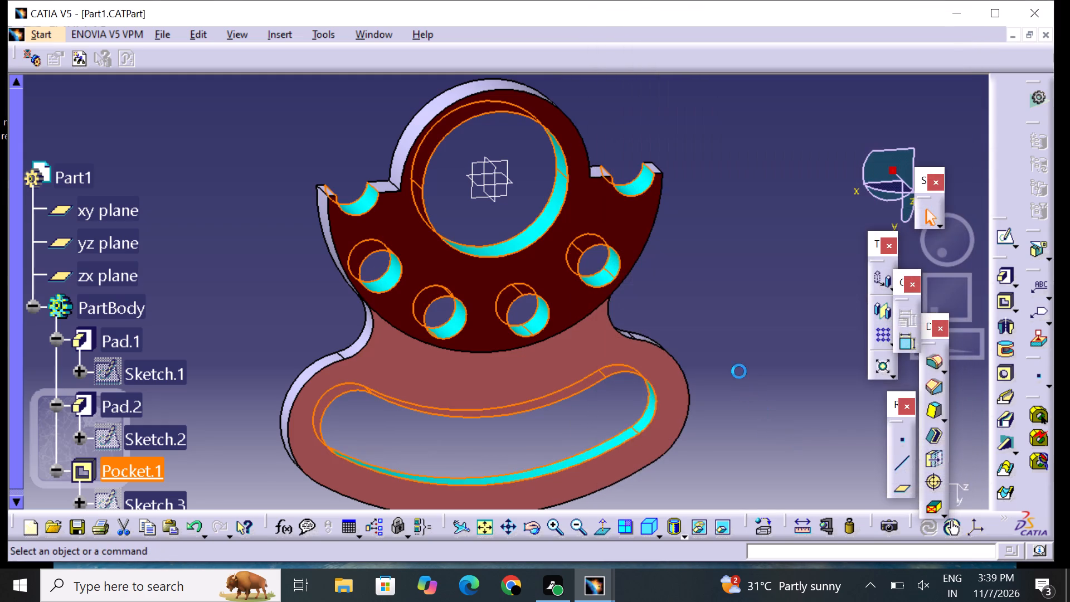
Set the fill colour of Pad.1's large curved outer side face, along the edge of the orange face, to blue.
{"action": "middle_click_drag", "start_coordinate": [719, 402], "coordinate": [557, 296]}
{"action": "right_click_drag", "start_coordinate": [720, 404], "coordinate": [557, 296]}
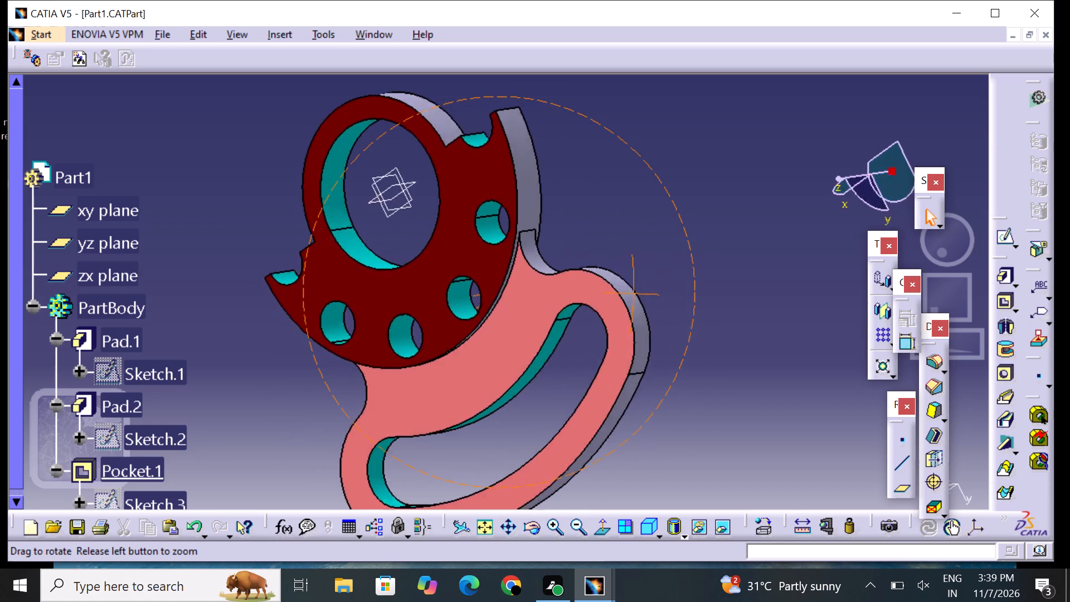
{"action": "right_click_drag", "start_coordinate": [557, 296], "coordinate": [334, 347]}
{"action": "middle_click_drag", "start_coordinate": [557, 296], "coordinate": [334, 347]}
{"action": "middle_click_drag", "start_coordinate": [622, 279], "coordinate": [623, 293]}
{"action": "right_click_drag", "start_coordinate": [623, 287], "coordinate": [623, 293]}
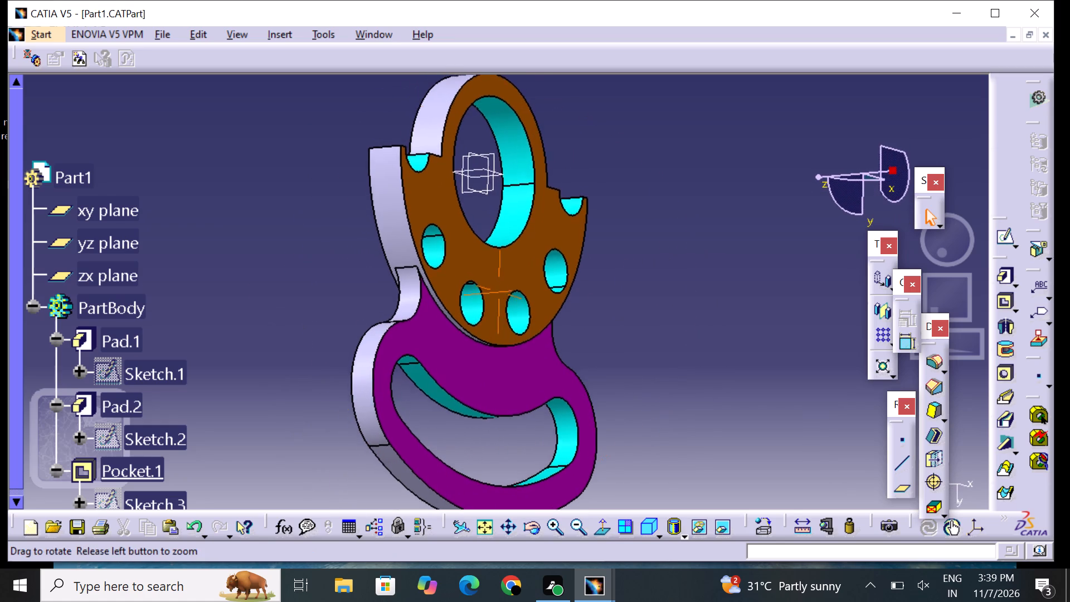
{"action": "right_click_drag", "start_coordinate": [623, 293], "coordinate": [605, 332]}
{"action": "middle_click_drag", "start_coordinate": [623, 293], "coordinate": [605, 332]}
{"action": "left_click", "coordinate": [402, 209]}
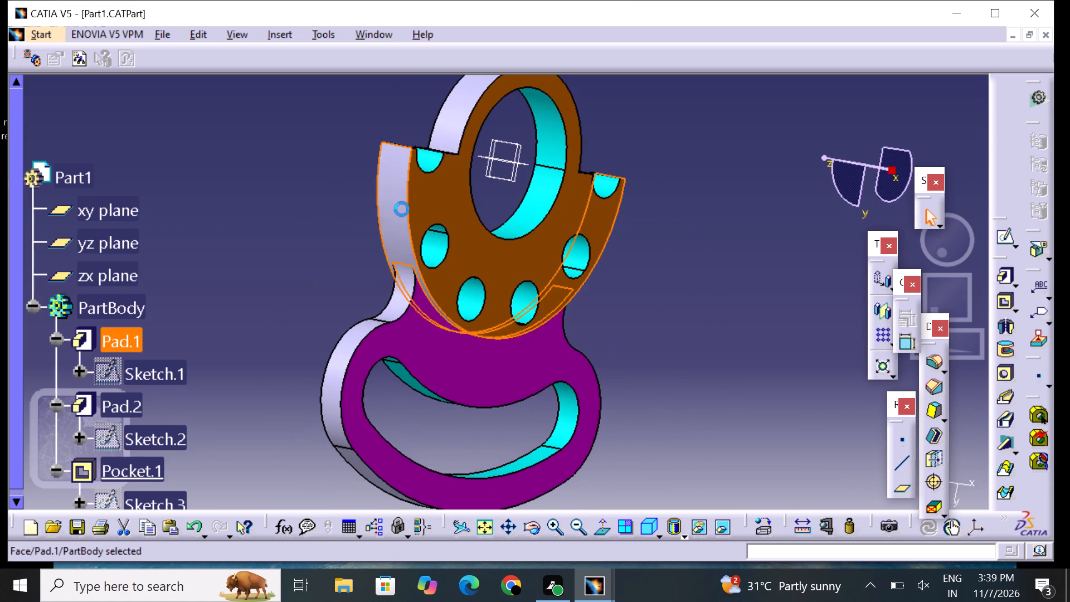
{"action": "right_click", "coordinate": [400, 209]}
{"action": "left_click", "coordinate": [481, 280]}
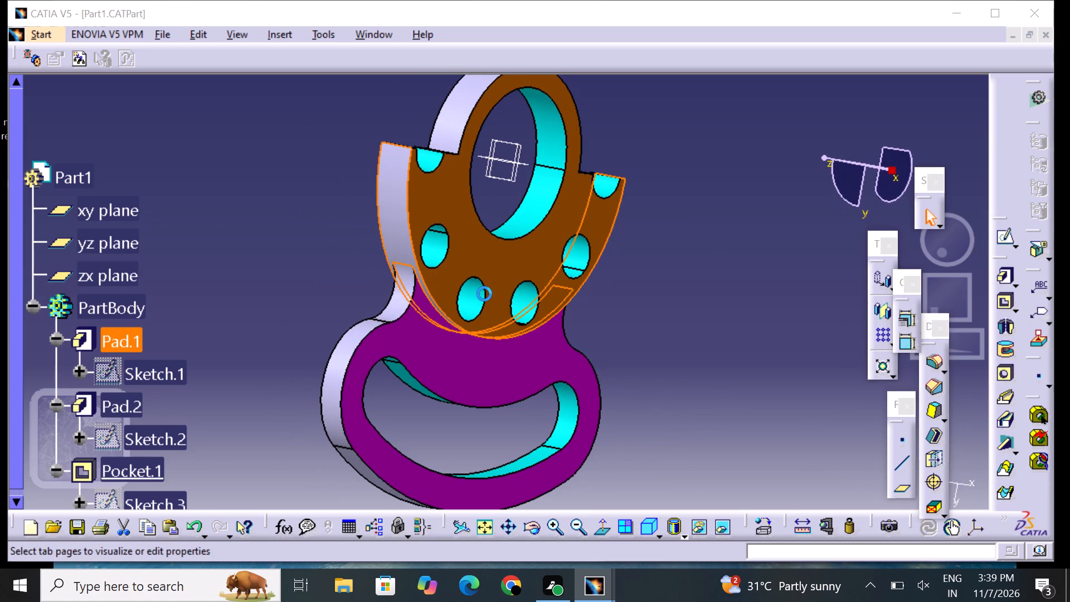
{"action": "left_click", "coordinate": [662, 121]}
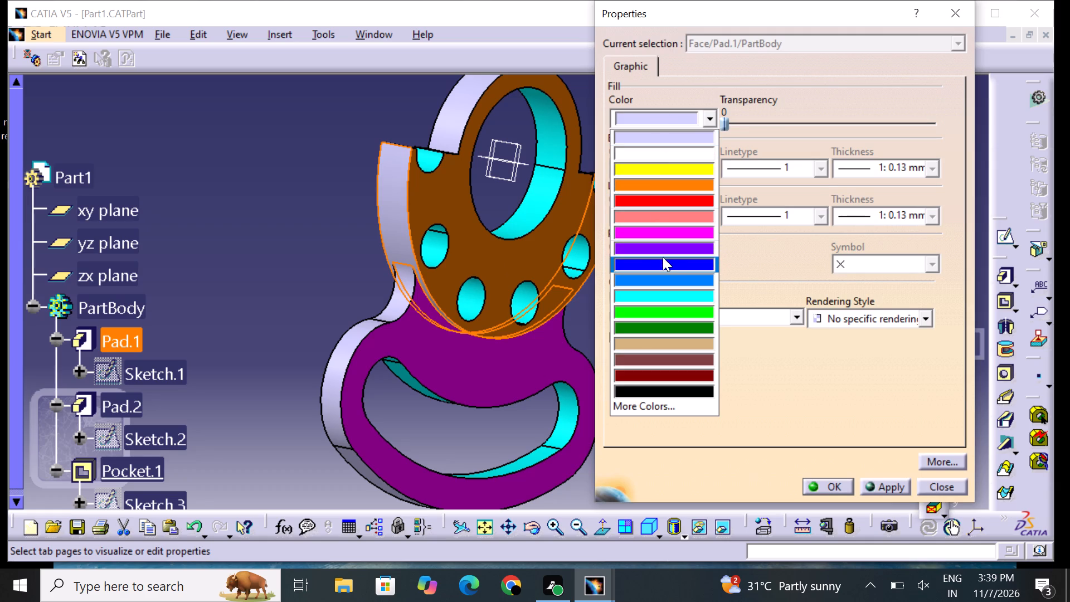
{"action": "left_click", "coordinate": [663, 266]}
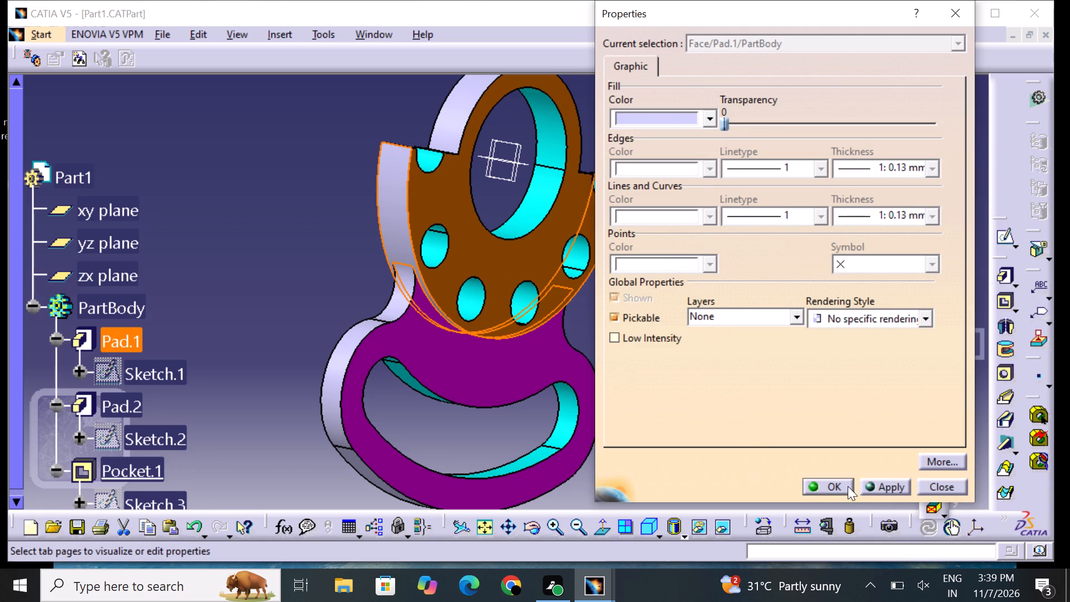
{"action": "left_click", "coordinate": [848, 486]}
{"action": "left_click", "coordinate": [757, 416]}
Set the fill colour of Pad.1's concave neck side face, between the blue rim and the slotted portion's rounded end, to blue.
{"action": "middle_click_drag", "start_coordinate": [741, 315], "coordinate": [664, 338]}
{"action": "right_click_drag", "start_coordinate": [734, 320], "coordinate": [664, 338]}
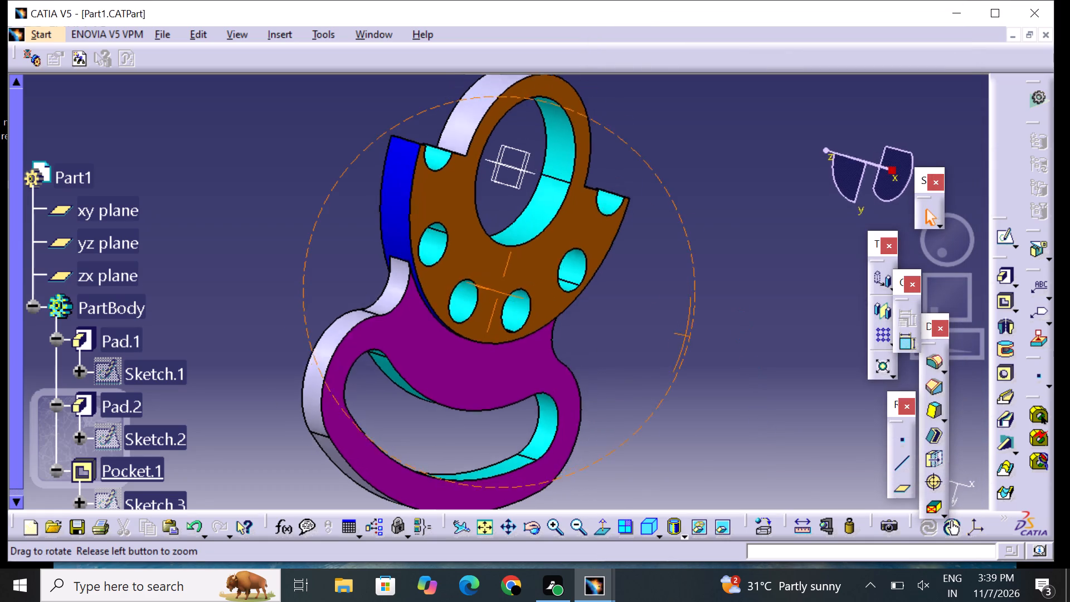
{"action": "middle_click_drag", "start_coordinate": [664, 338], "coordinate": [464, 285]}
{"action": "right_click_drag", "start_coordinate": [664, 338], "coordinate": [464, 285]}
{"action": "middle_click_drag", "start_coordinate": [679, 362], "coordinate": [626, 314]}
{"action": "right_click_drag", "start_coordinate": [679, 362], "coordinate": [626, 314]}
{"action": "left_click", "coordinate": [570, 323]}
{"action": "right_click", "coordinate": [570, 323]}
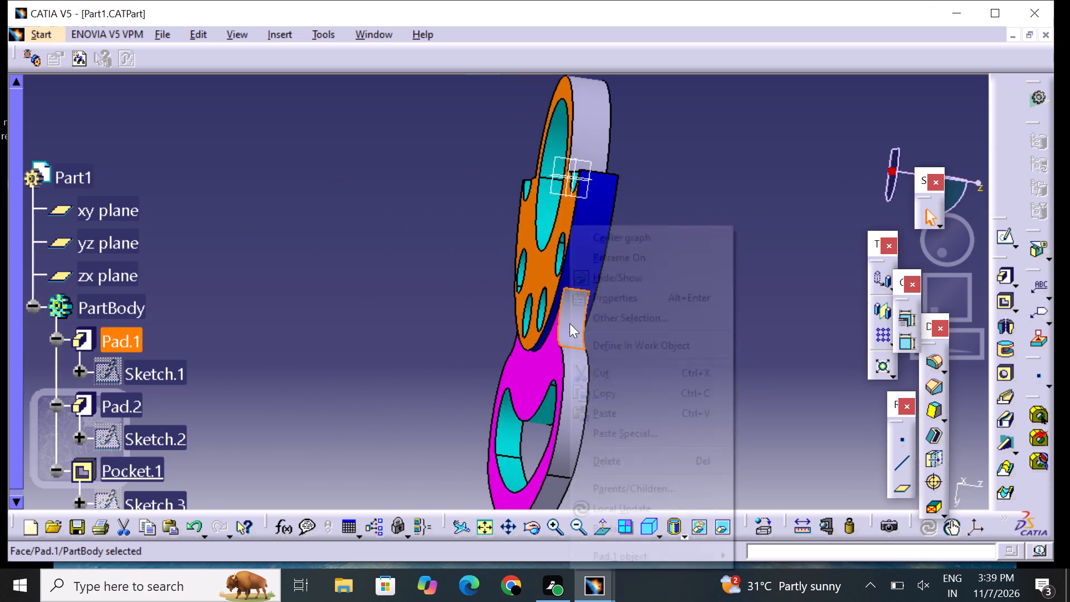
{"action": "left_click", "coordinate": [628, 298]}
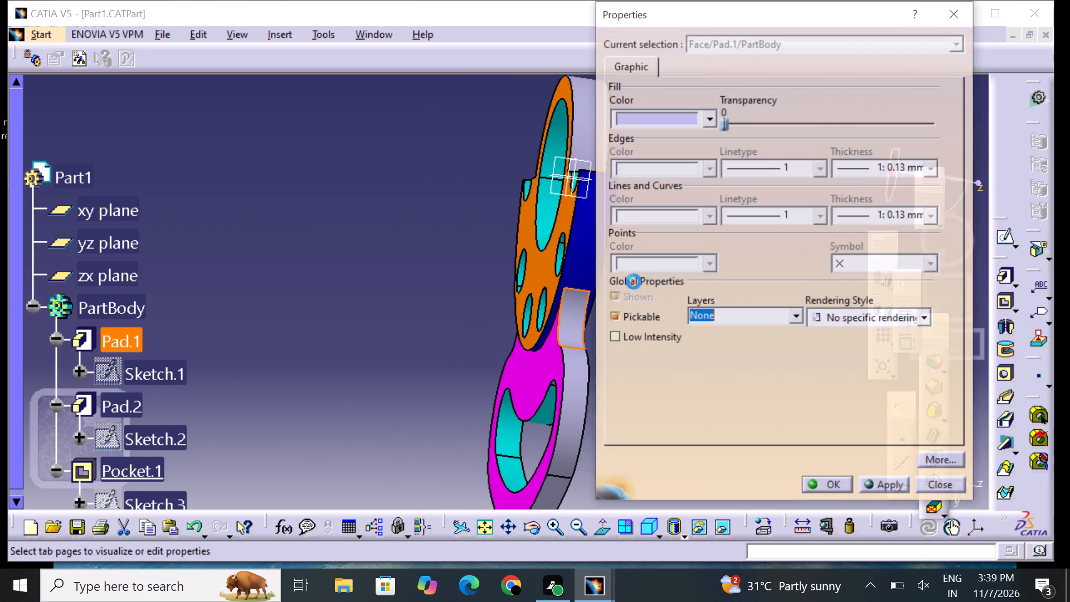
{"action": "left_click", "coordinate": [650, 119]}
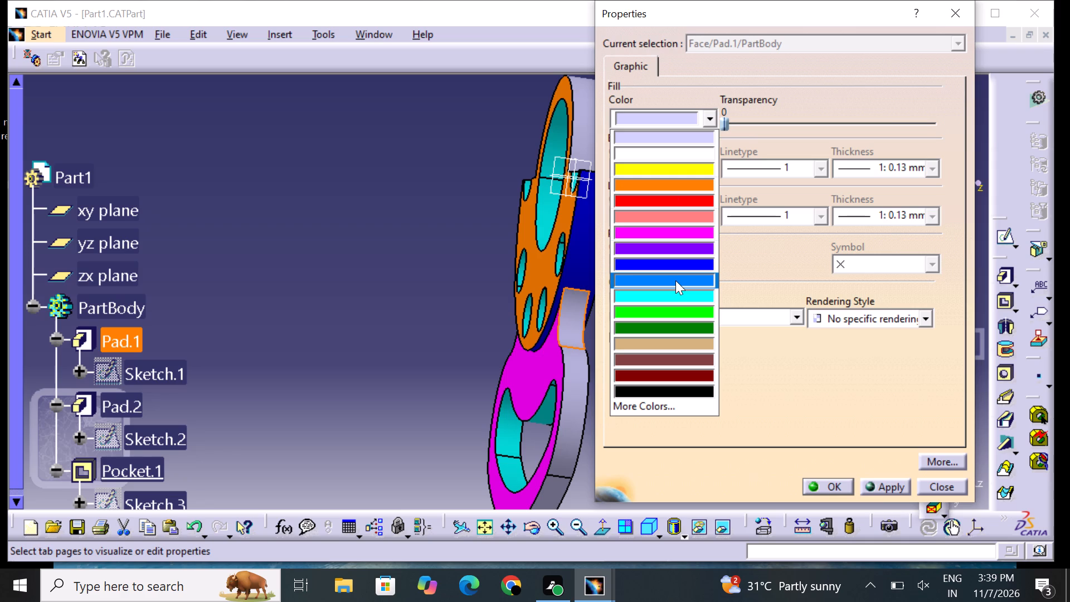
{"action": "left_click", "coordinate": [675, 264]}
{"action": "left_click", "coordinate": [831, 479]}
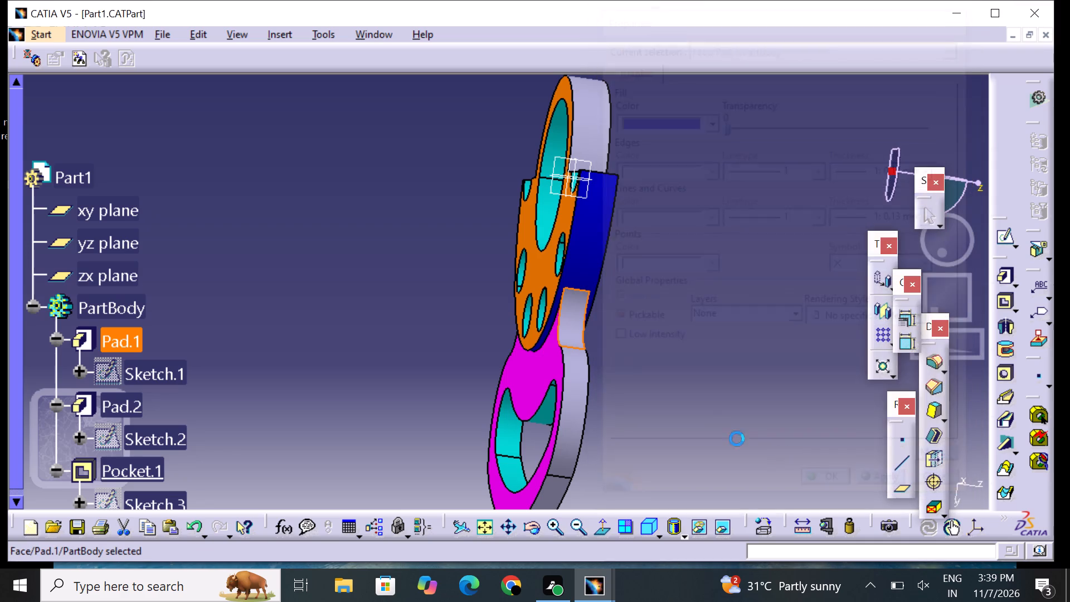
{"action": "left_click", "coordinate": [722, 431]}
Set the fill colour of Pad.1's rounded end side face, adjoining the blue neck face, to blue.
{"action": "left_click", "coordinate": [571, 385]}
{"action": "right_click", "coordinate": [573, 384]}
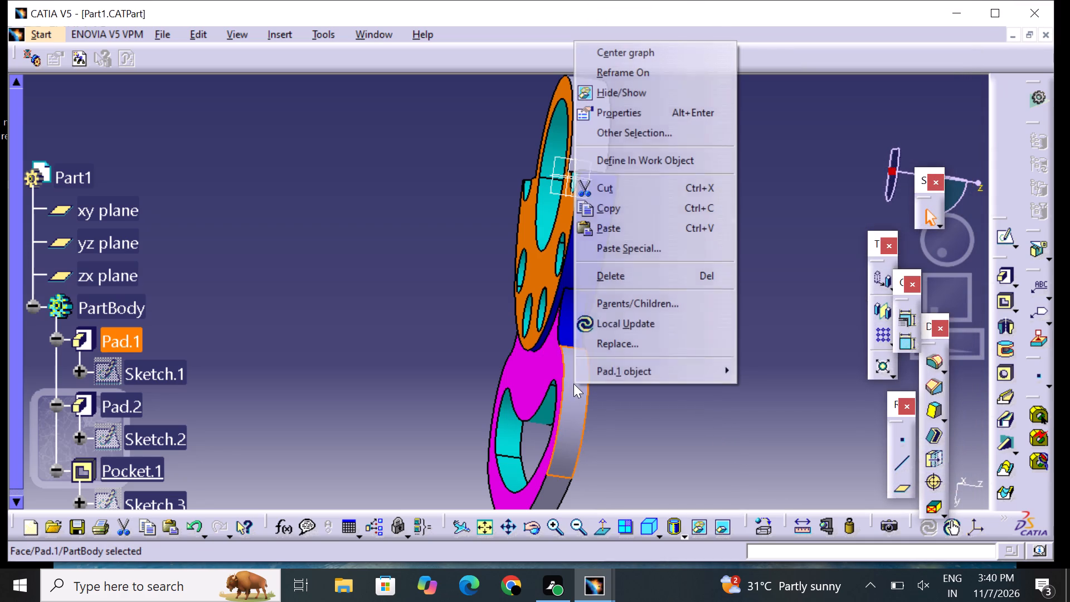
{"action": "left_click", "coordinate": [644, 119]}
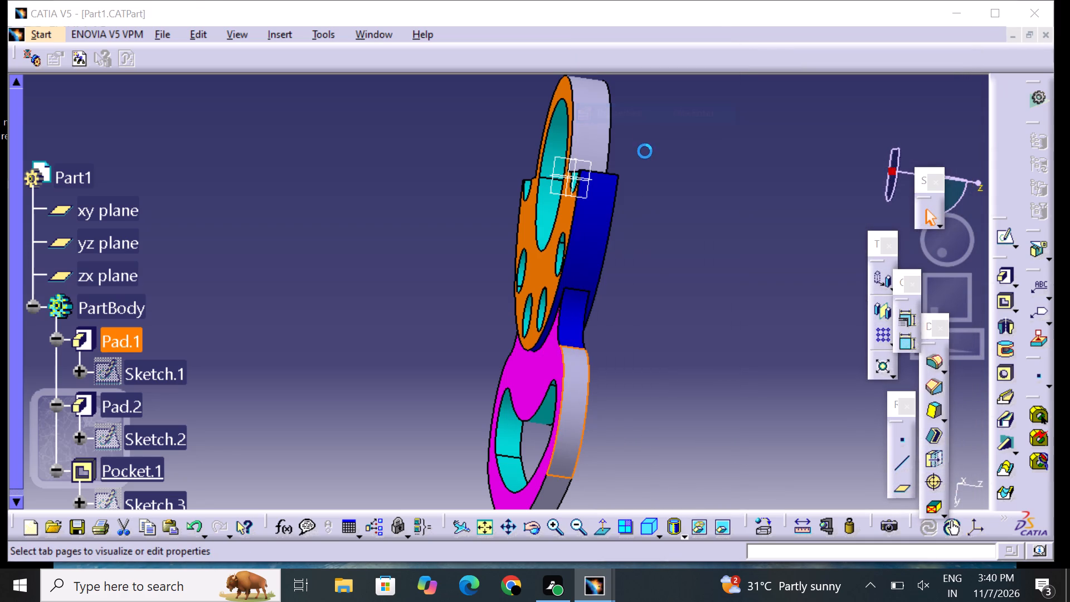
{"action": "left_click", "coordinate": [680, 122]}
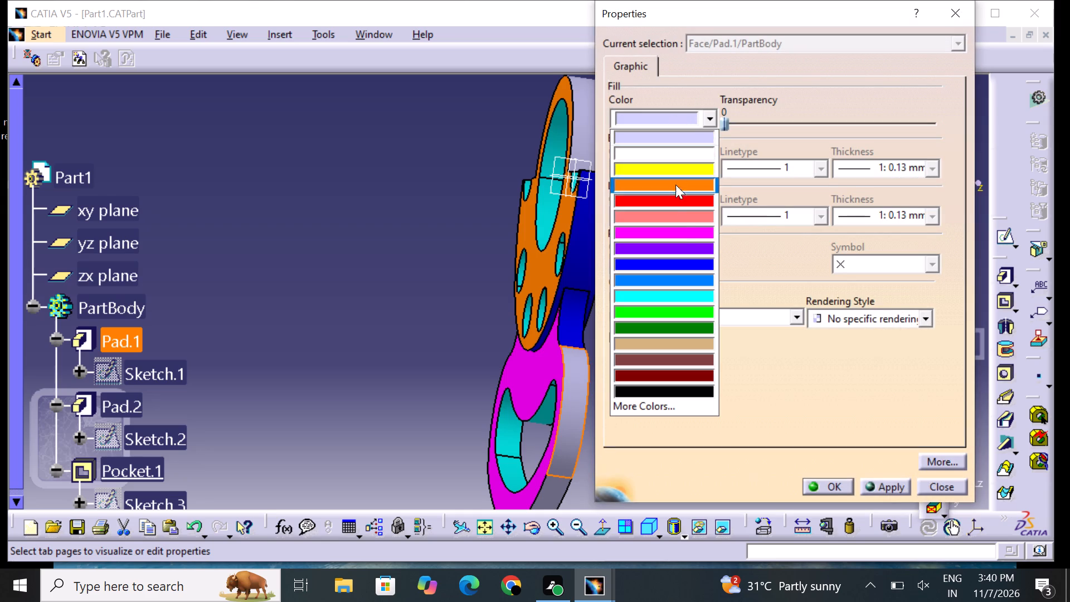
{"action": "left_click", "coordinate": [685, 264]}
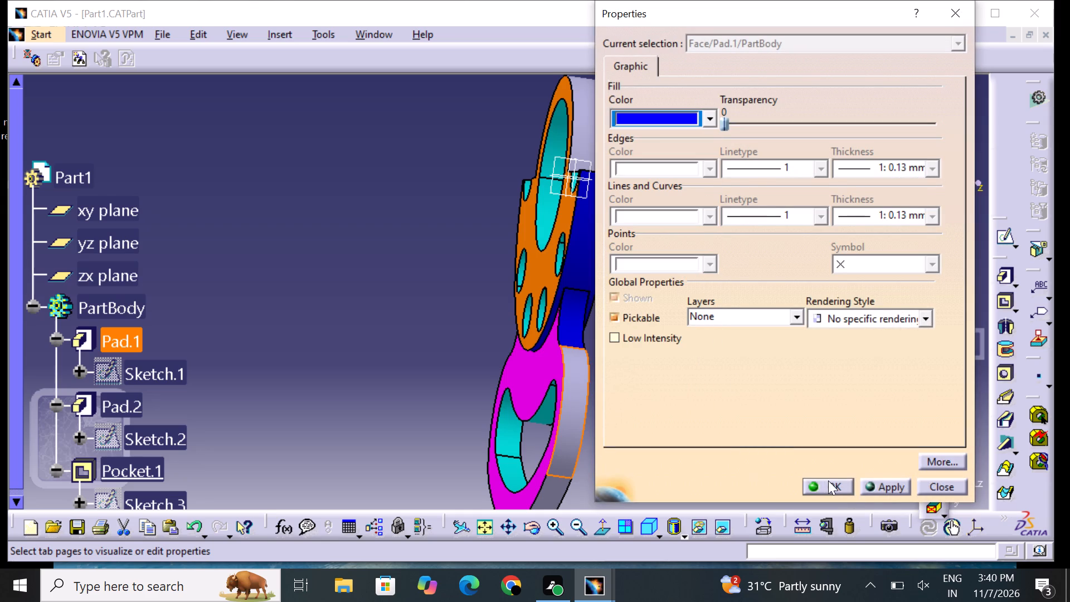
{"action": "left_click", "coordinate": [833, 484]}
{"action": "left_click", "coordinate": [661, 417]}
Set the fill colour of Pad.1's uncoloured concave neck side face, on the opposite side of the part, to blue.
{"action": "scroll", "coordinate": [630, 315], "scroll_direction": "up", "scroll_amount": 1}
{"action": "middle_click_drag", "start_coordinate": [630, 315], "coordinate": [788, 313]}
{"action": "right_click_drag", "start_coordinate": [630, 314], "coordinate": [789, 312]}
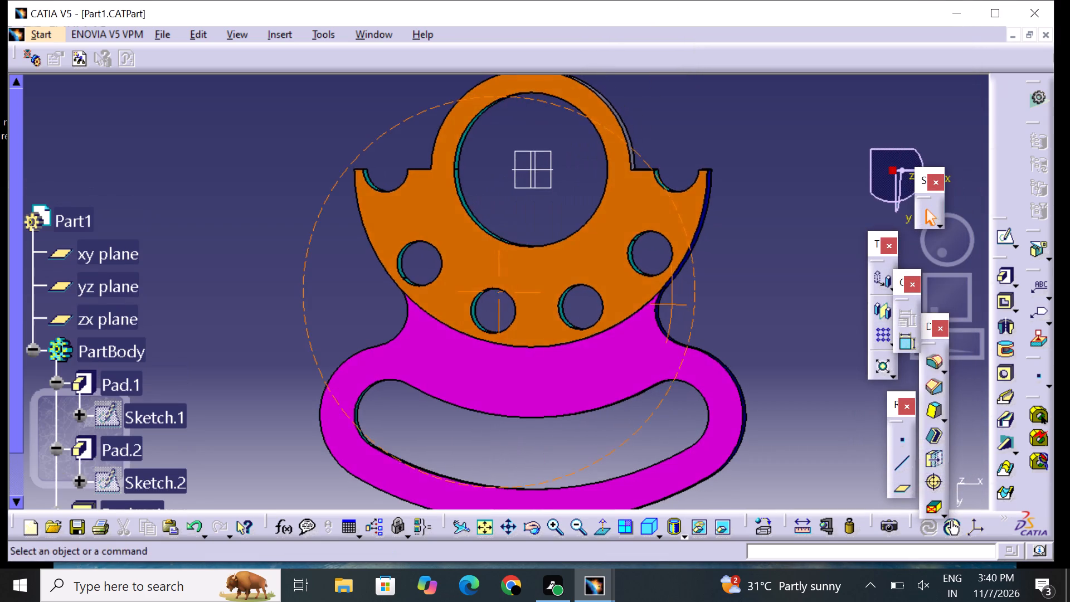
{"action": "middle_click_drag", "start_coordinate": [333, 289], "coordinate": [542, 317]}
{"action": "right_click_drag", "start_coordinate": [333, 290], "coordinate": [542, 317]}
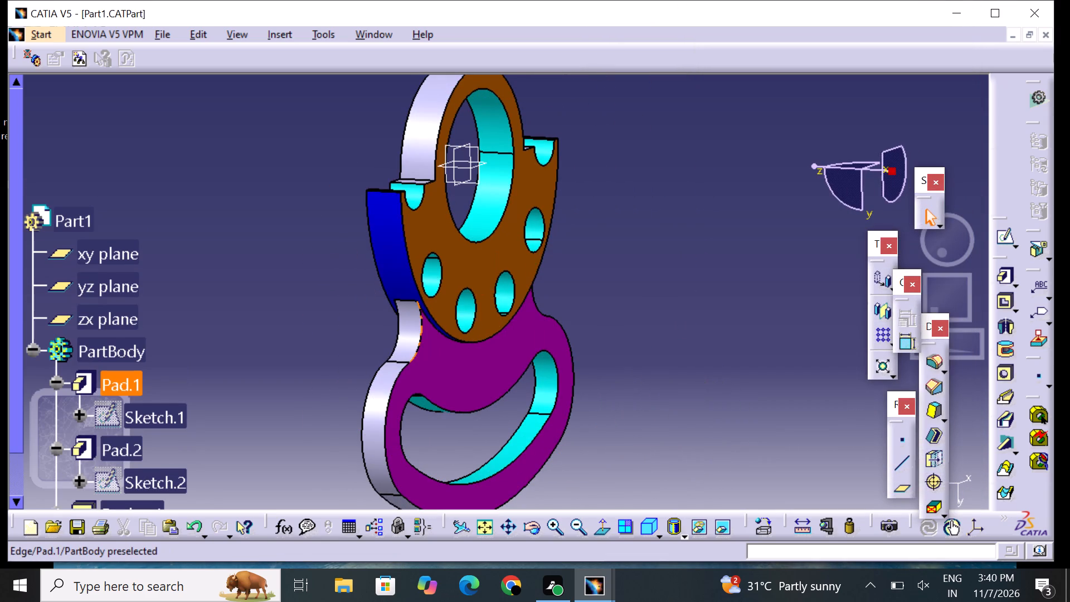
{"action": "left_click", "coordinate": [410, 338]}
{"action": "right_click", "coordinate": [410, 338]}
{"action": "left_click", "coordinate": [469, 304]}
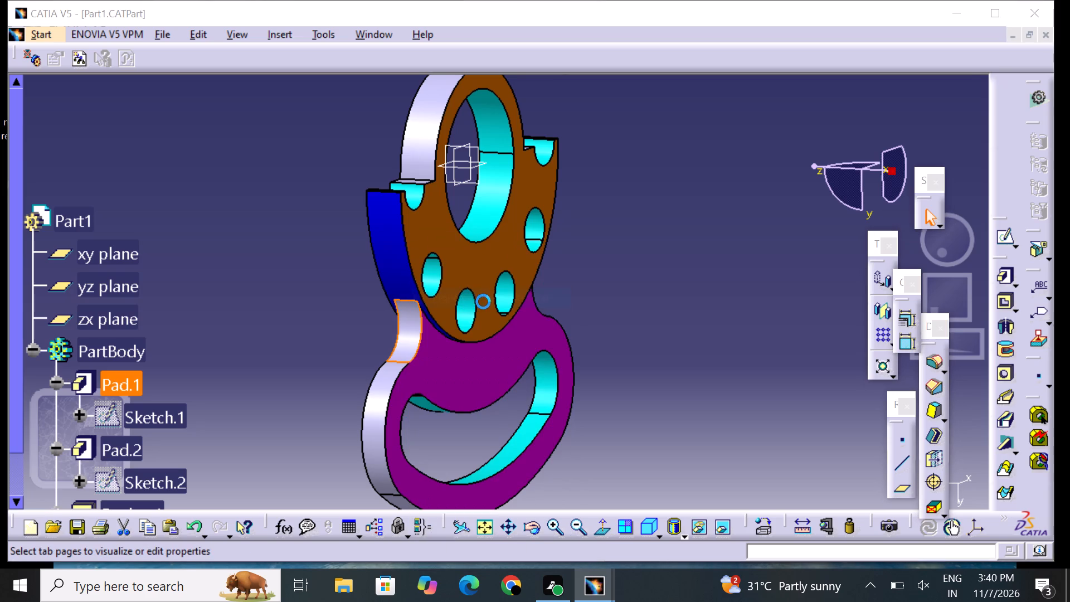
{"action": "left_click_drag", "start_coordinate": [677, 117], "coordinate": [669, 129]}
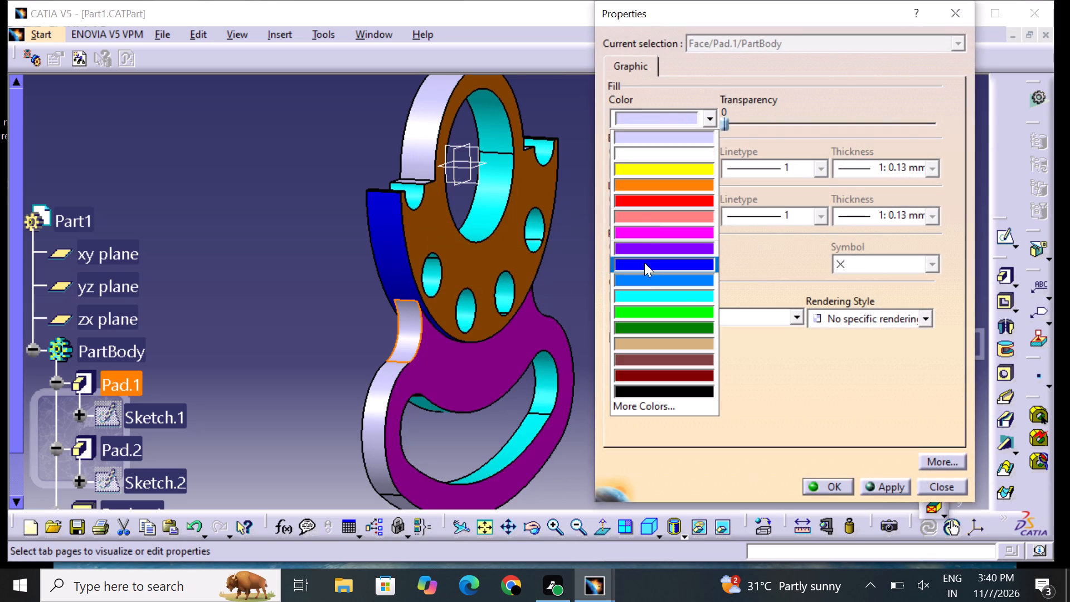
{"action": "left_click", "coordinate": [648, 268]}
{"action": "left_click", "coordinate": [839, 488]}
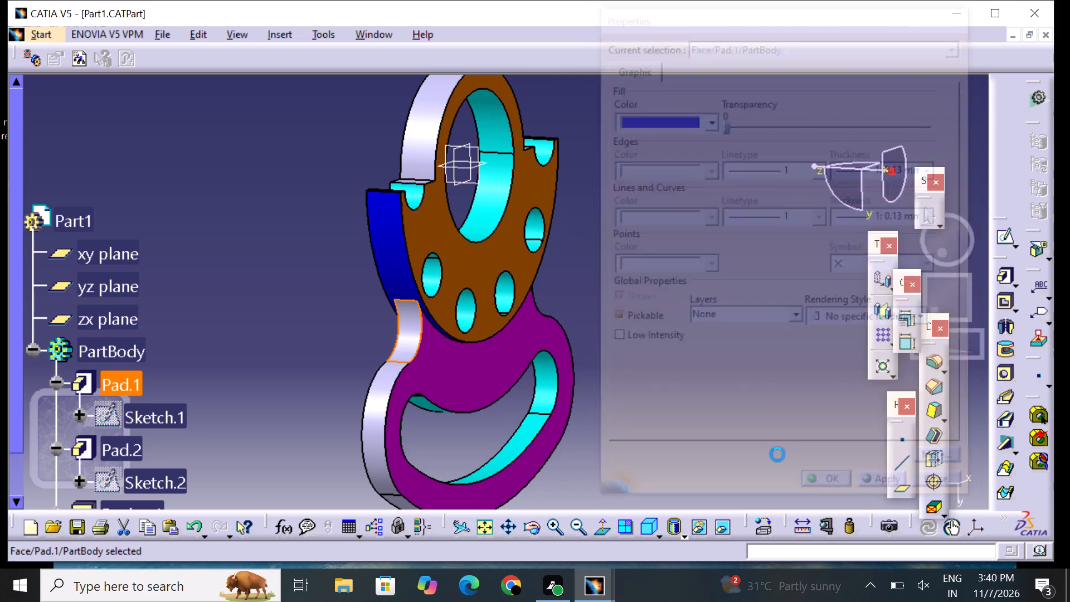
{"action": "left_click", "coordinate": [745, 416]}
Set the fill colour of Pad.1's remaining rounded end side face, adjoining the second blue neck face, to blue.
{"action": "left_click", "coordinate": [380, 400]}
{"action": "right_click", "coordinate": [379, 400]}
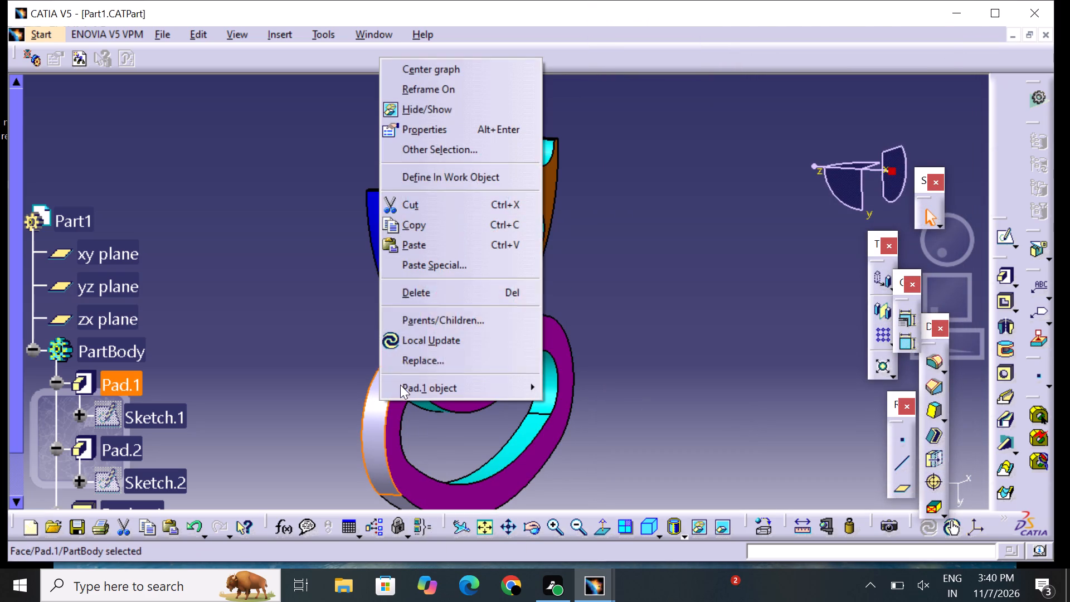
{"action": "left_click", "coordinate": [459, 132]}
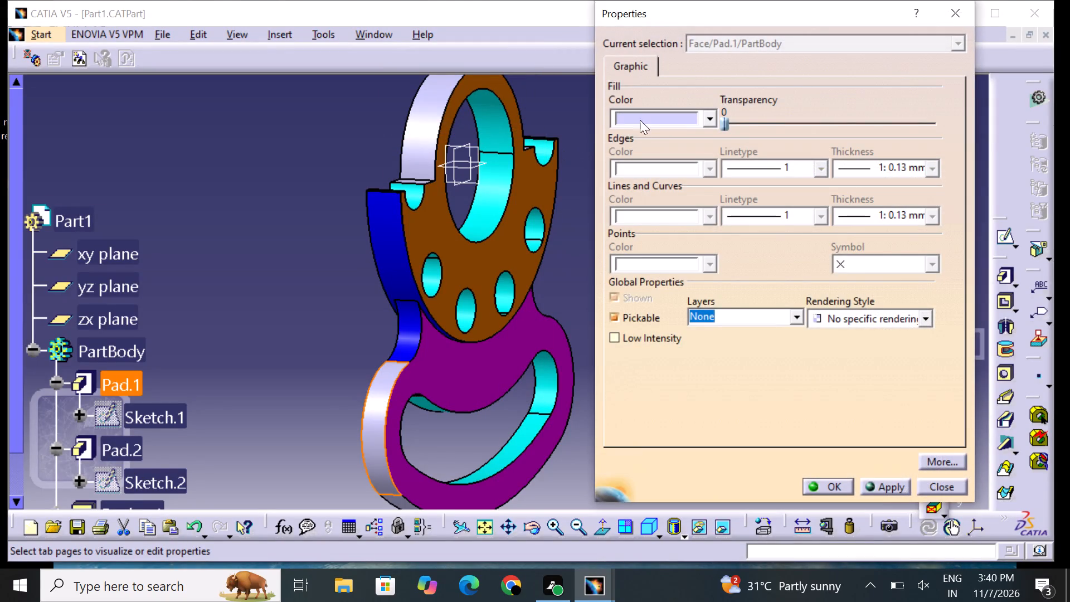
{"action": "left_click", "coordinate": [640, 120]}
{"action": "left_click", "coordinate": [670, 265]}
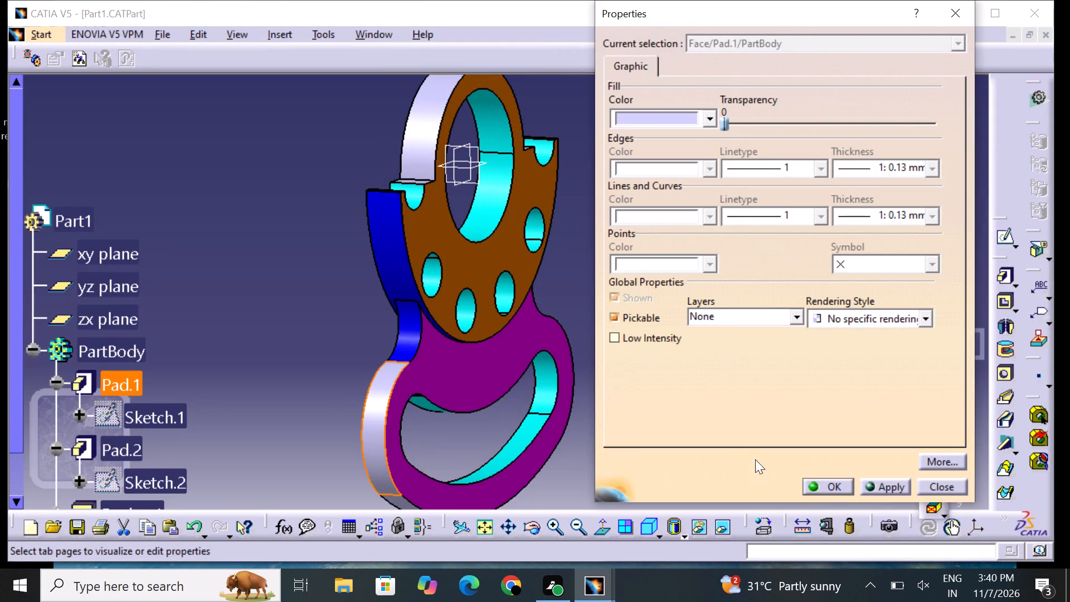
{"action": "left_click", "coordinate": [826, 489]}
{"action": "left_click", "coordinate": [746, 433]}
Set the fill colour of Pad.1's long curved outer side face, between the two blue rounded ends, to blue.
{"action": "middle_click_drag", "start_coordinate": [644, 449], "coordinate": [643, 449]}
{"action": "right_click_drag", "start_coordinate": [643, 449], "coordinate": [570, 224]}
{"action": "middle_click_drag", "start_coordinate": [643, 449], "coordinate": [570, 224]}
{"action": "left_click", "coordinate": [615, 448]}
{"action": "right_click", "coordinate": [614, 448]}
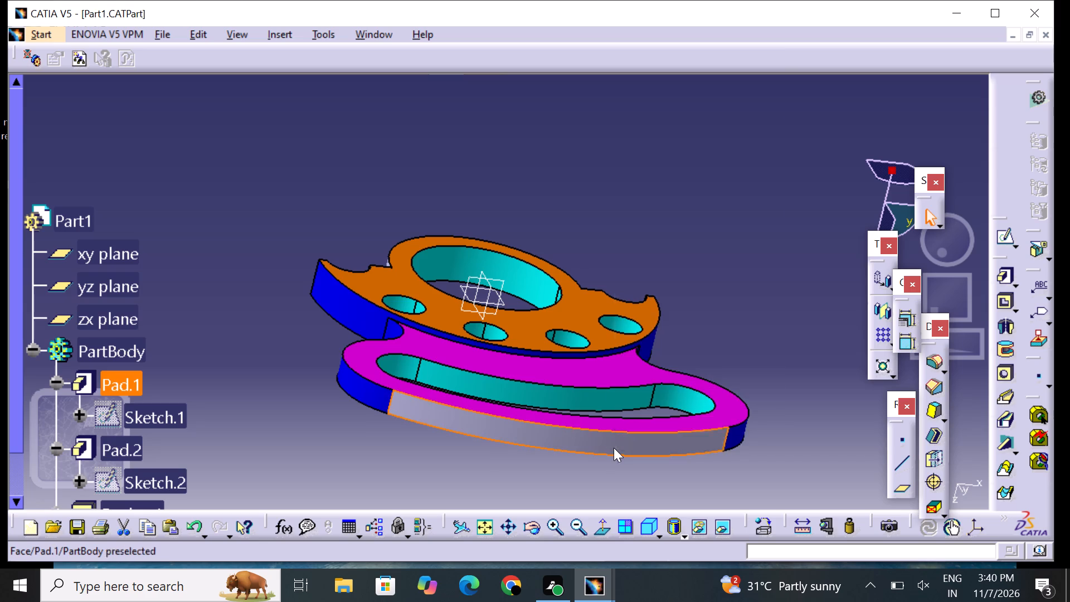
{"action": "left_click", "coordinate": [687, 180]}
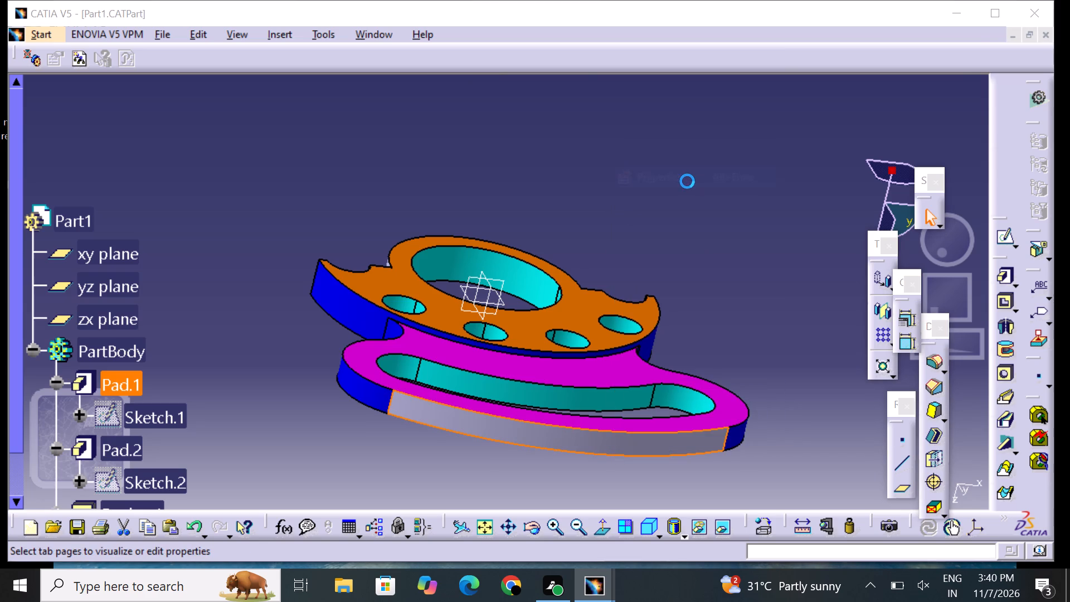
{"action": "left_click", "coordinate": [658, 119]}
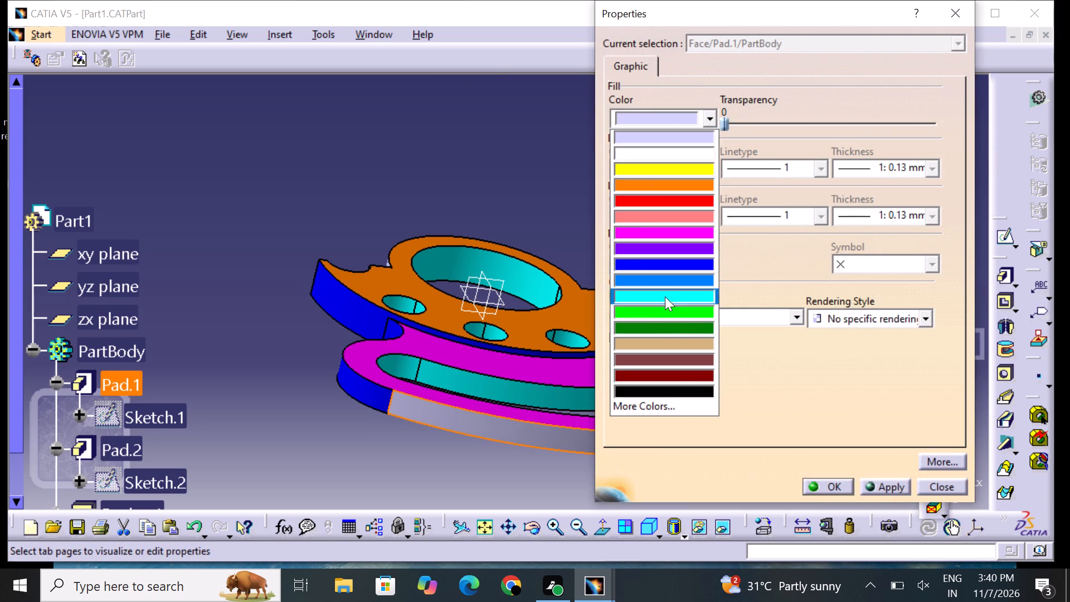
{"action": "left_click", "coordinate": [658, 267]}
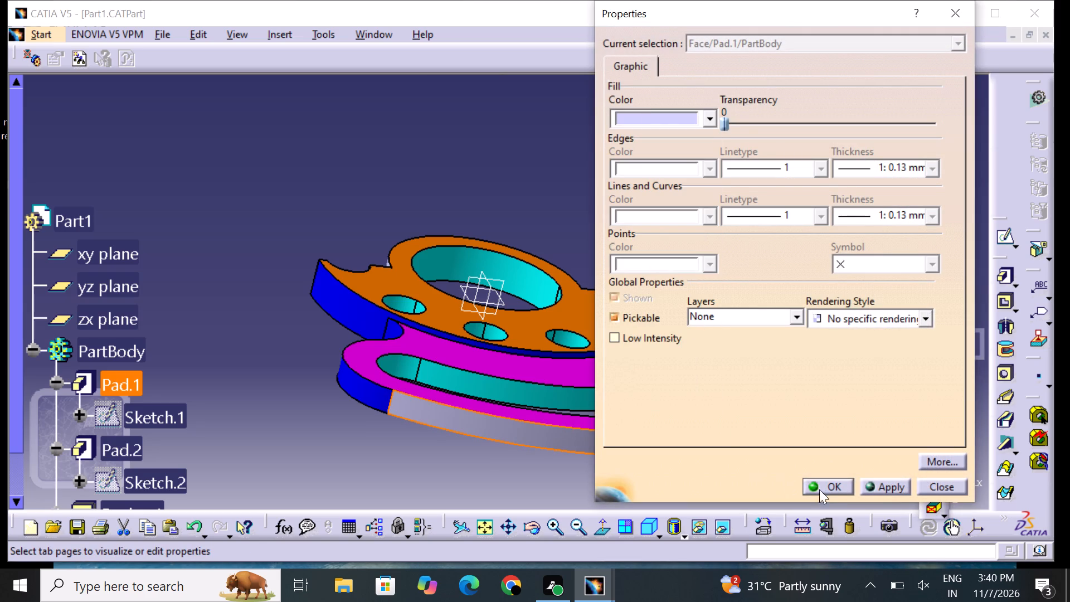
{"action": "left_click", "coordinate": [833, 493]}
{"action": "left_click", "coordinate": [792, 352]}
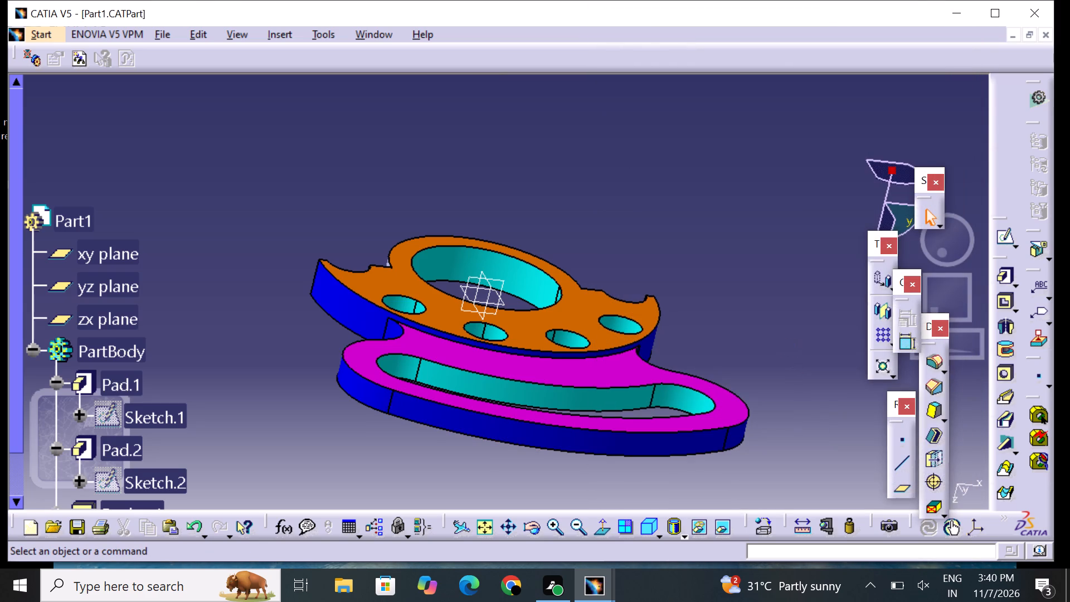
Set the fill colour of Pad.1's narrow flat tip face, at the outer end of one half-round notch, to magenta.
{"action": "middle_click_drag", "start_coordinate": [594, 213], "coordinate": [438, 434]}
{"action": "right_click_drag", "start_coordinate": [594, 213], "coordinate": [438, 434]}
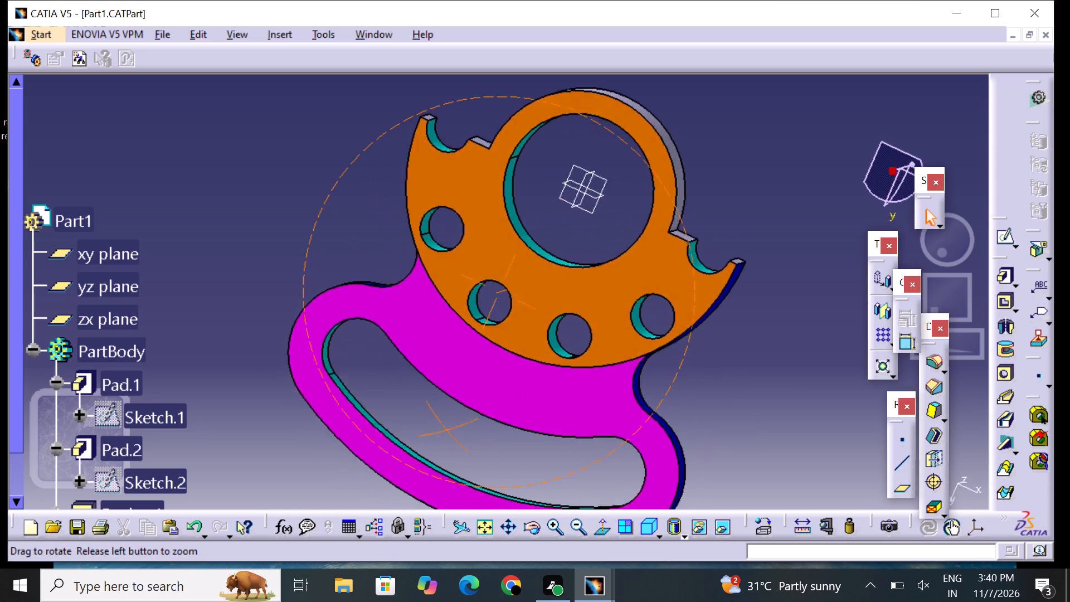
{"action": "right_click_drag", "start_coordinate": [438, 434], "coordinate": [332, 355]}
{"action": "middle_click_drag", "start_coordinate": [438, 434], "coordinate": [332, 353]}
{"action": "middle_click_drag", "start_coordinate": [789, 373], "coordinate": [668, 371]}
{"action": "right_click_drag", "start_coordinate": [789, 373], "coordinate": [668, 371]}
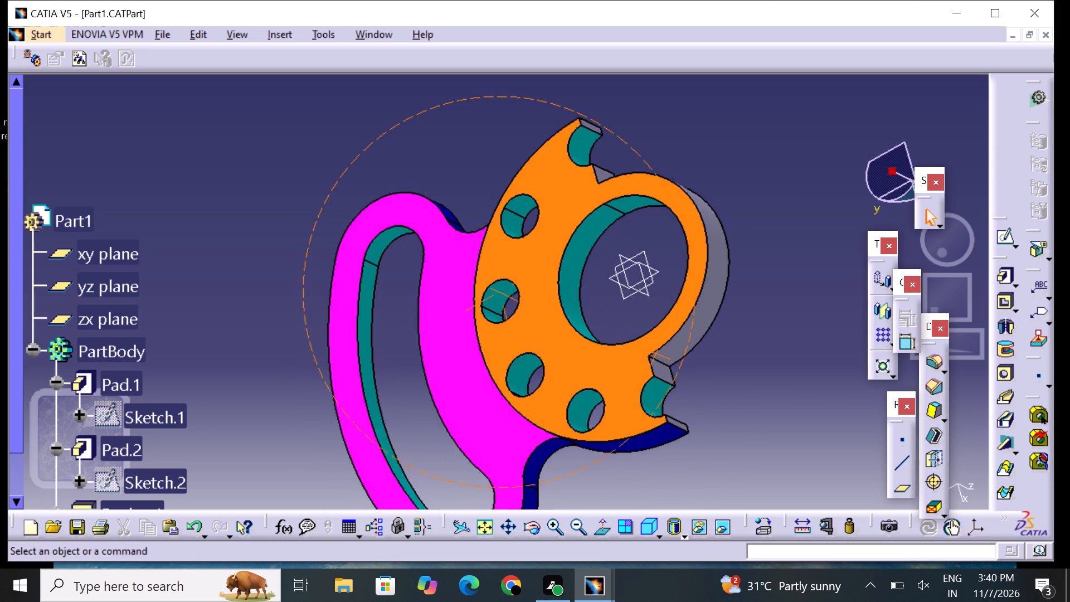
{"action": "right_click_drag", "start_coordinate": [668, 371], "coordinate": [610, 333]}
{"action": "middle_click_drag", "start_coordinate": [668, 371], "coordinate": [610, 333]}
{"action": "middle_click_drag", "start_coordinate": [680, 246], "coordinate": [576, 303]}
{"action": "right_click_drag", "start_coordinate": [680, 245], "coordinate": [576, 303]}
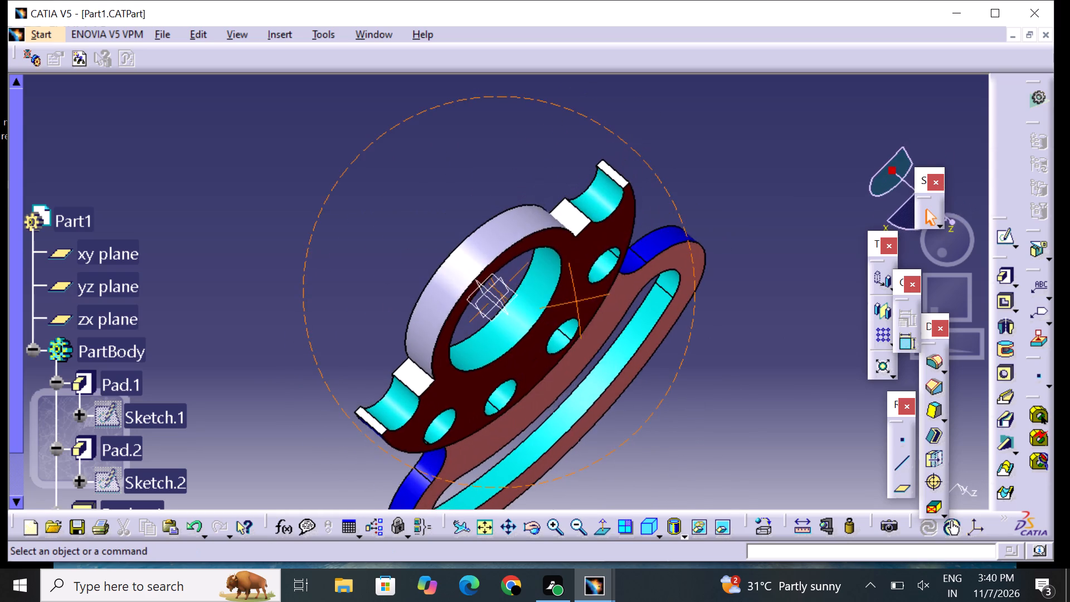
{"action": "right_click_drag", "start_coordinate": [576, 303], "coordinate": [579, 310]}
{"action": "middle_click_drag", "start_coordinate": [576, 303], "coordinate": [579, 310]}
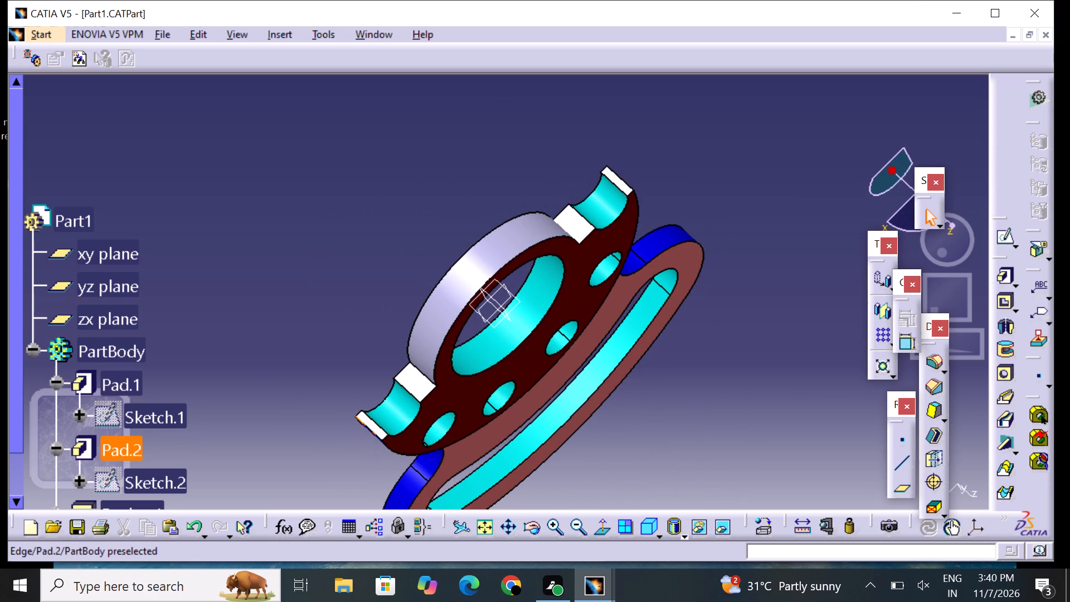
{"action": "left_click", "coordinate": [376, 426]}
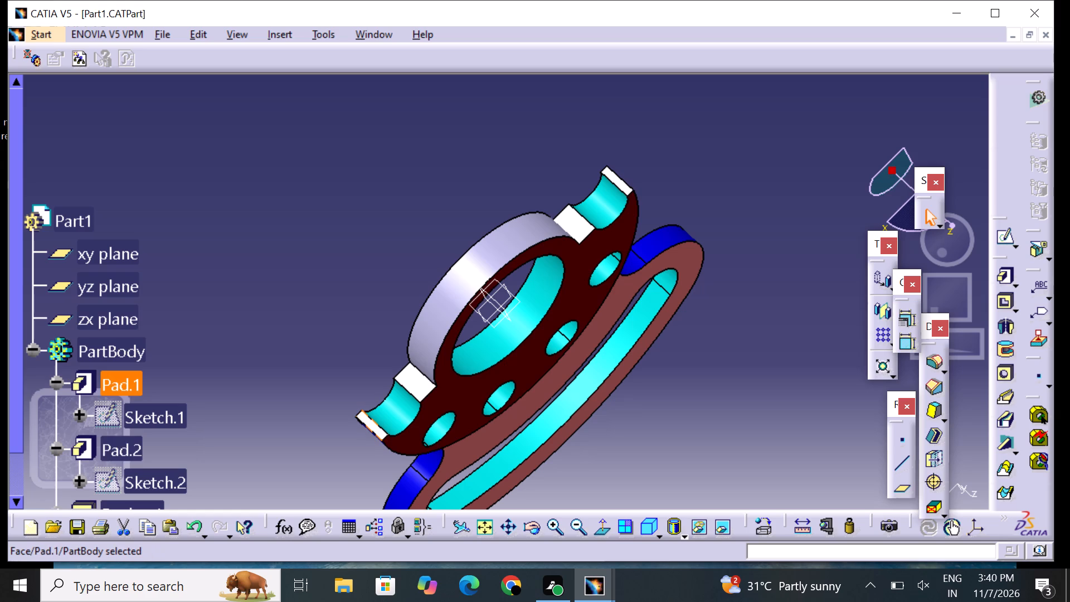
{"action": "right_click", "coordinate": [377, 424]}
{"action": "left_click", "coordinate": [450, 154]}
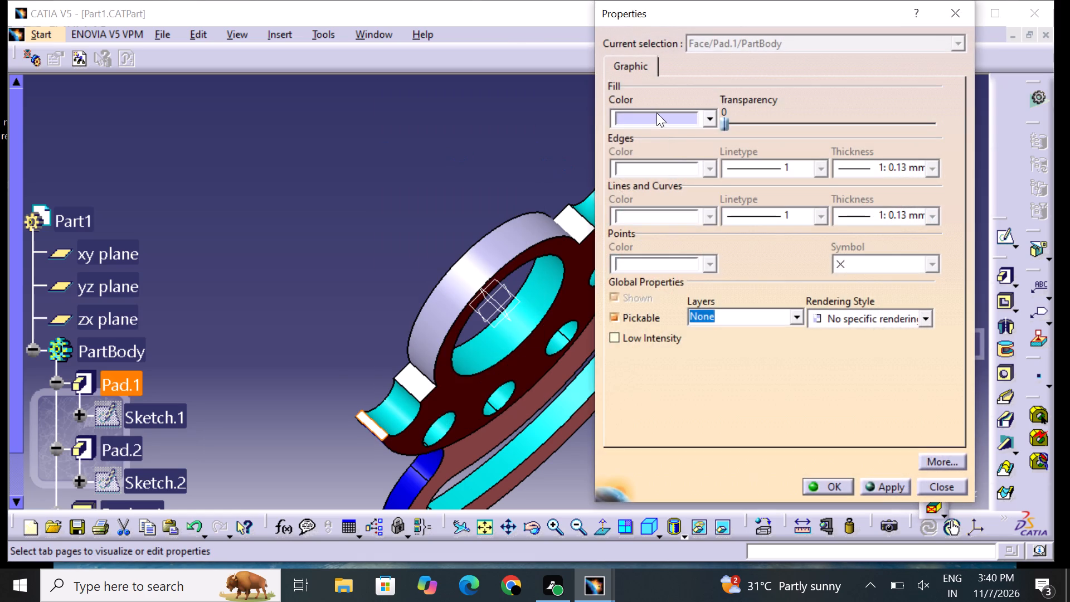
{"action": "left_click", "coordinate": [656, 113]}
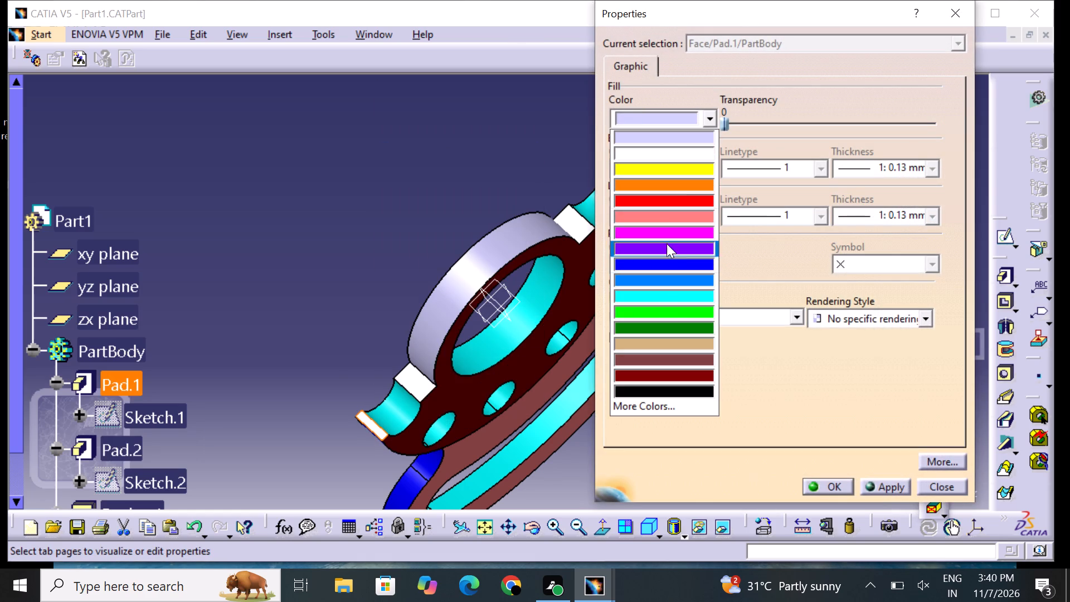
{"action": "left_click", "coordinate": [657, 234]}
{"action": "left_click", "coordinate": [828, 486]}
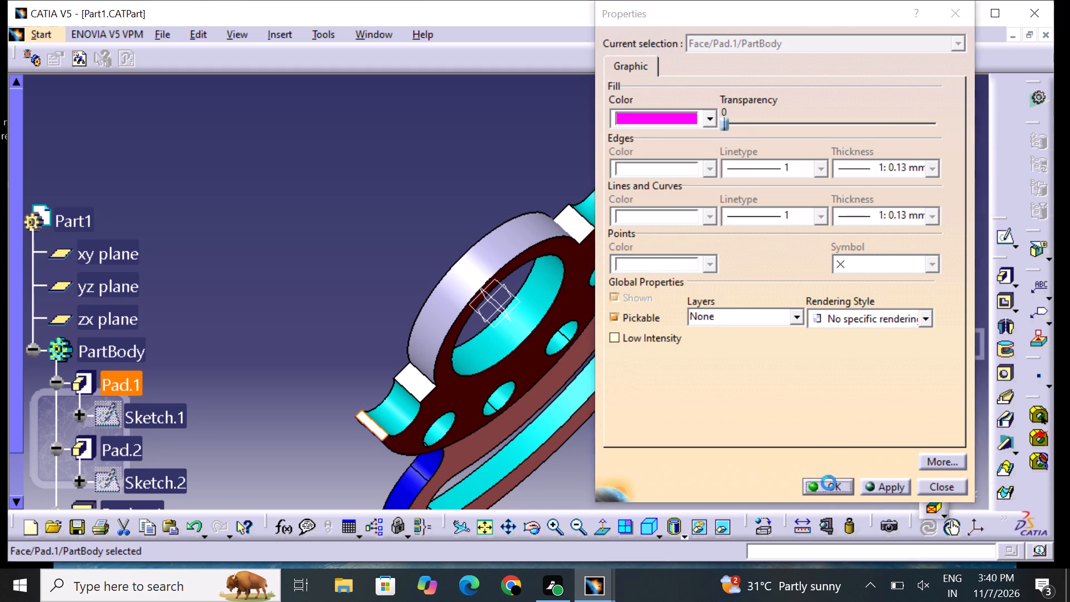
{"action": "left_click", "coordinate": [763, 443]}
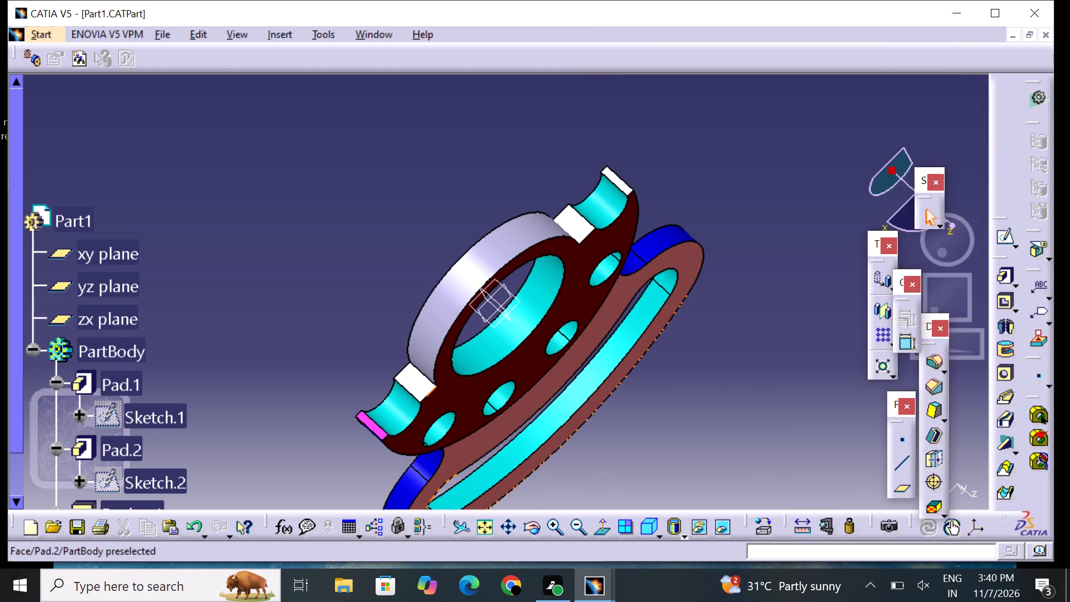
Set the fill colour of Pad.1's flat shoulder face, between that same notch and the ring, to magenta.
{"action": "left_click", "coordinate": [422, 383]}
{"action": "right_click", "coordinate": [422, 383]}
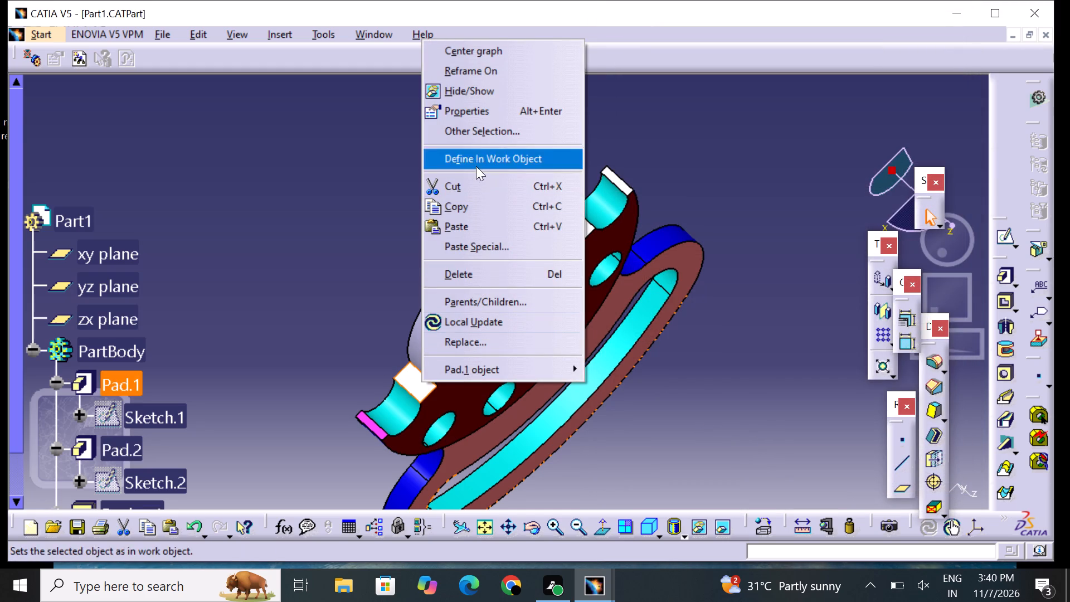
{"action": "left_click", "coordinate": [508, 111]}
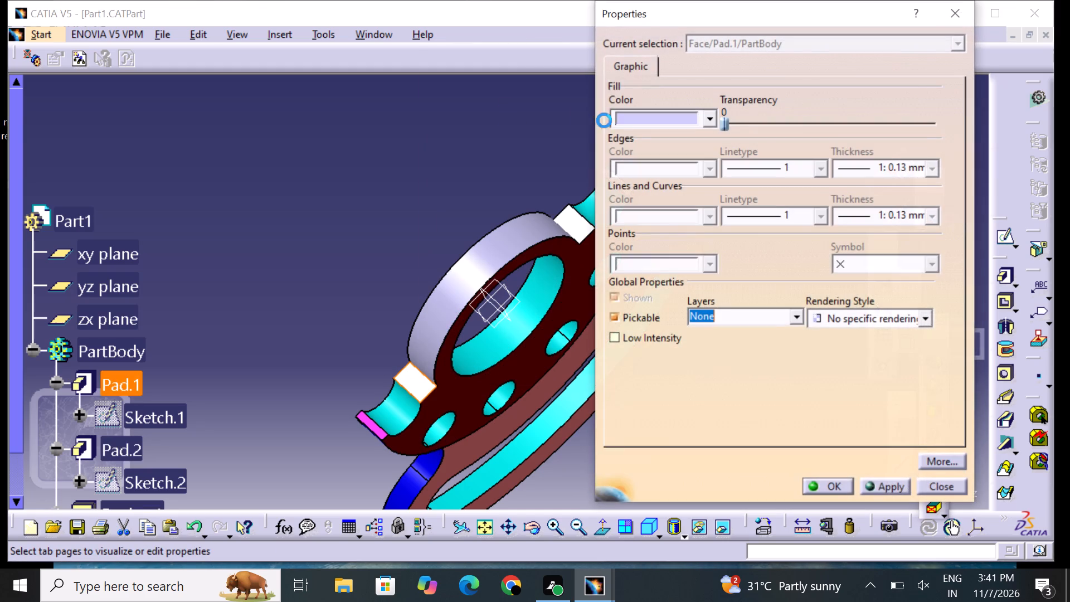
{"action": "left_click", "coordinate": [640, 121]}
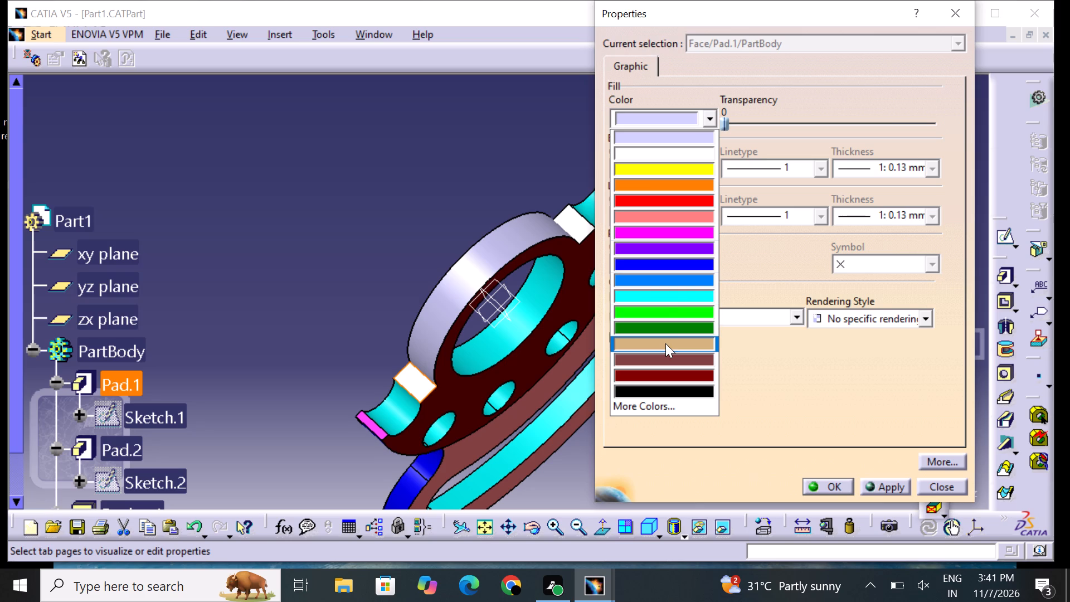
{"action": "left_click", "coordinate": [669, 233]}
{"action": "left_click", "coordinate": [827, 483]}
{"action": "left_click", "coordinate": [740, 463]}
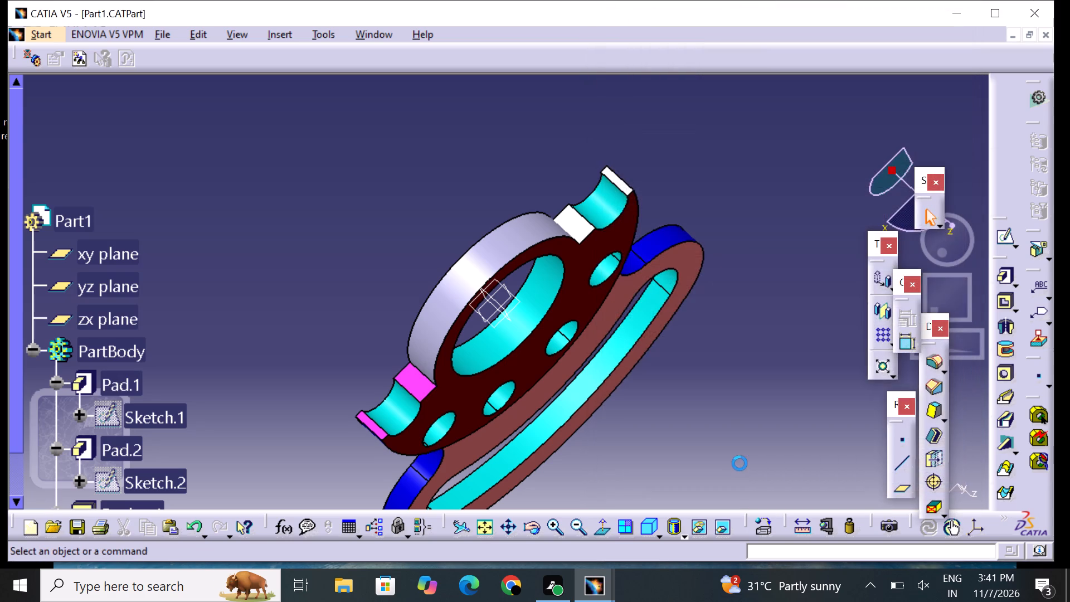
Set the fill colour of Pad.1's flat shoulder face on the opposite side of the ring to magenta.
{"action": "middle_click_drag", "start_coordinate": [777, 401], "coordinate": [628, 510]}
{"action": "right_click_drag", "start_coordinate": [770, 405], "coordinate": [627, 510]}
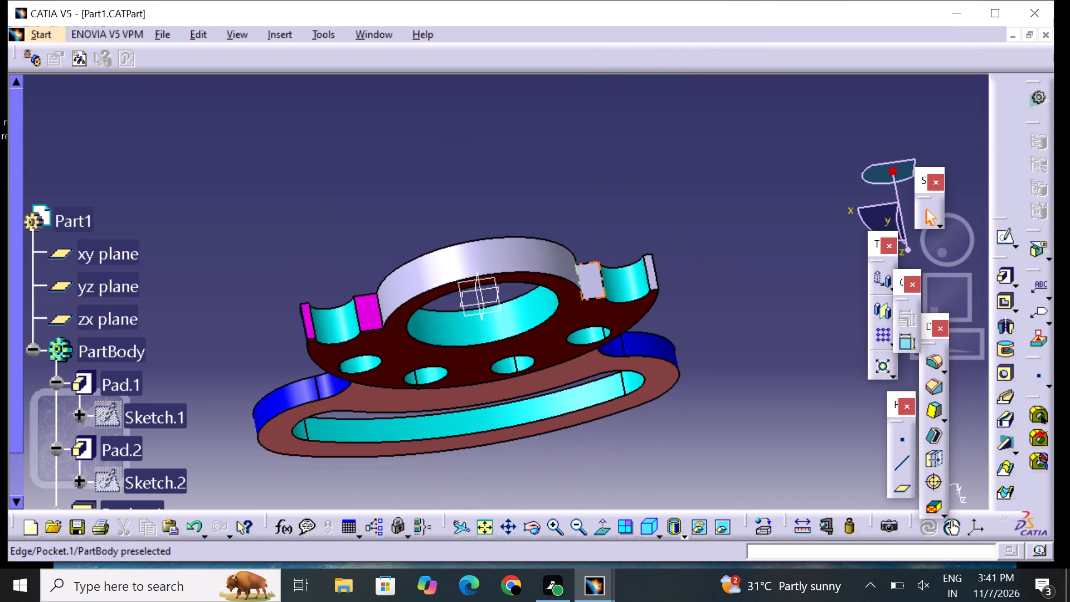
{"action": "left_click", "coordinate": [594, 284]}
{"action": "right_click", "coordinate": [594, 284]}
{"action": "left_click", "coordinate": [646, 299]}
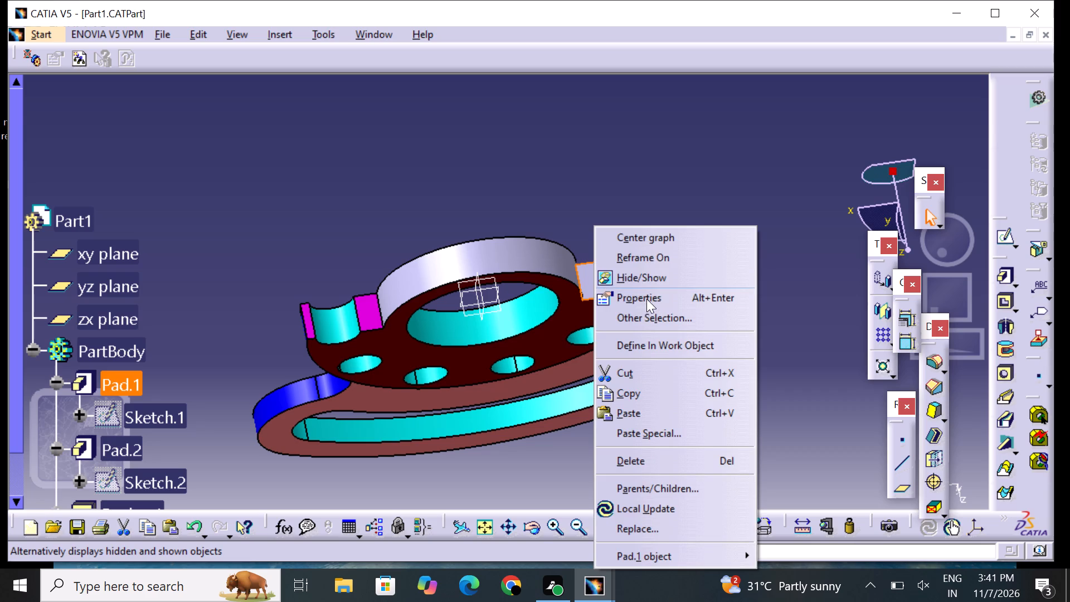
{"action": "left_click", "coordinate": [663, 124]}
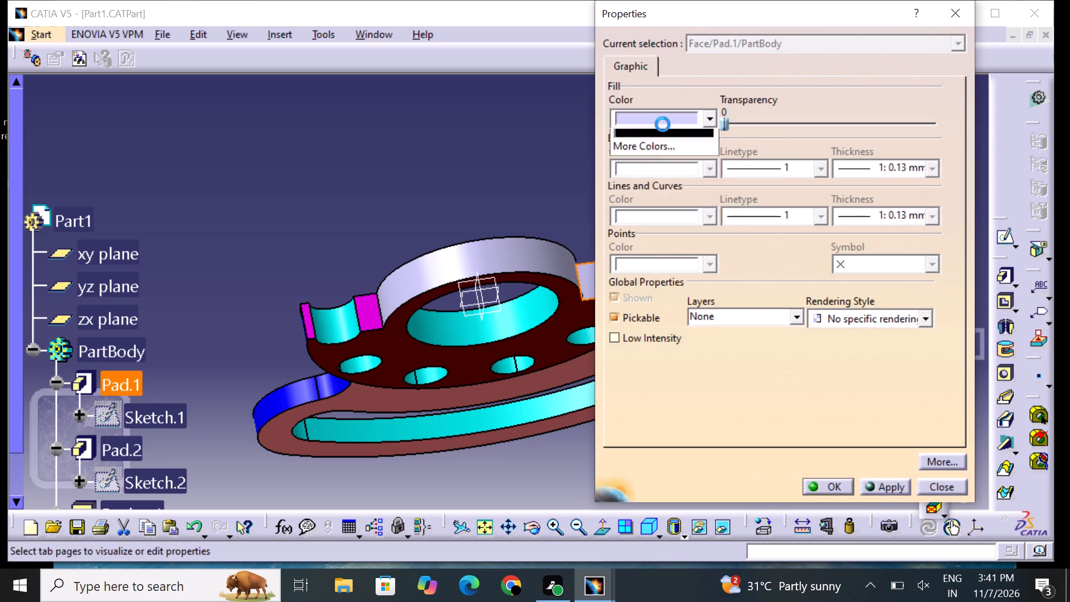
{"action": "left_click", "coordinate": [676, 230]}
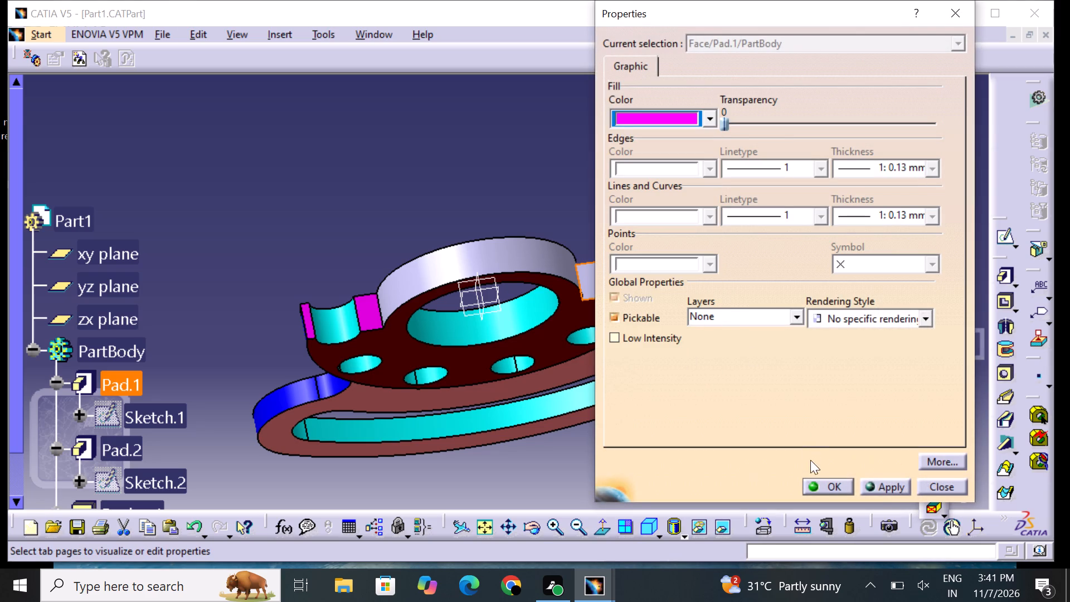
{"action": "left_click", "coordinate": [828, 483]}
{"action": "left_click", "coordinate": [677, 451]}
Set the fill colour of Pad.1's remaining narrow tip face, at the outer end of the second notch, to magenta.
{"action": "middle_click_drag", "start_coordinate": [745, 375], "coordinate": [740, 382]}
{"action": "right_click_drag", "start_coordinate": [743, 378], "coordinate": [740, 382]}
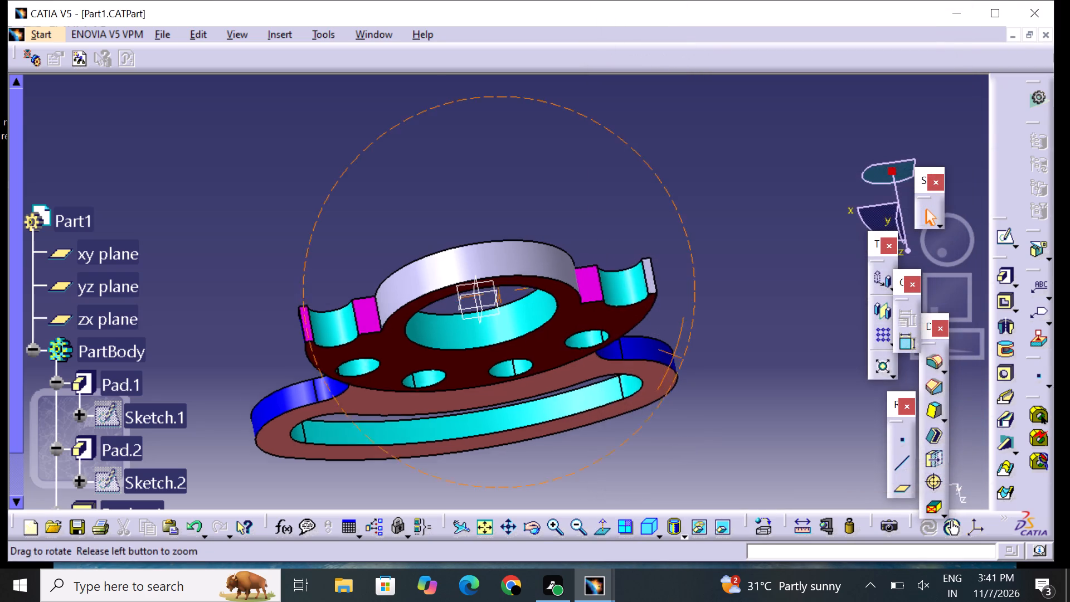
{"action": "middle_click_drag", "start_coordinate": [740, 382], "coordinate": [718, 397]}
{"action": "right_click_drag", "start_coordinate": [740, 382], "coordinate": [716, 397]}
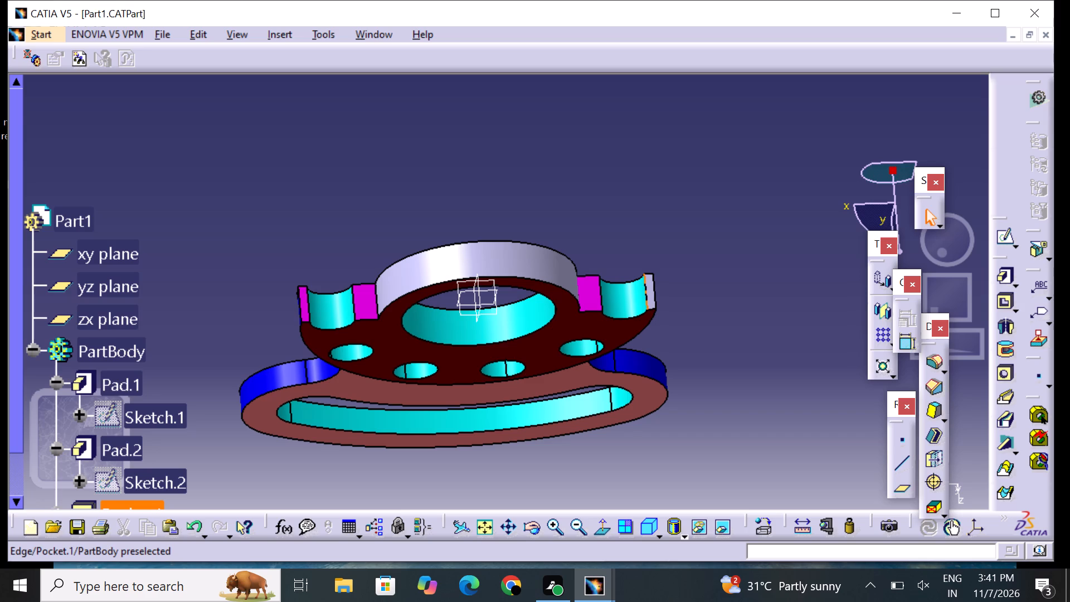
{"action": "left_click", "coordinate": [651, 292]}
{"action": "right_click", "coordinate": [651, 292]}
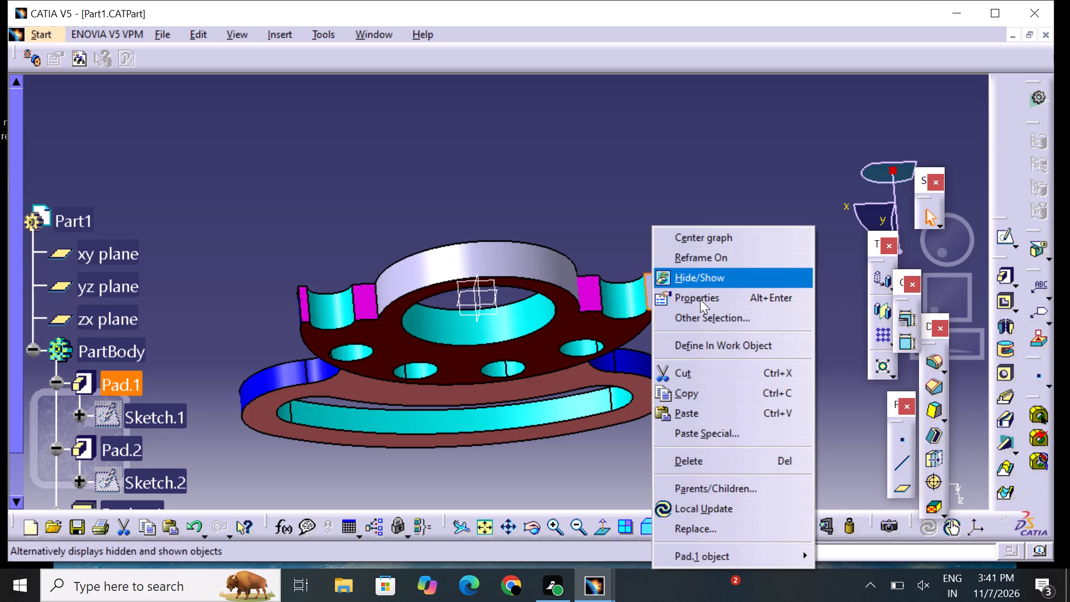
{"action": "left_click", "coordinate": [700, 300]}
{"action": "left_click", "coordinate": [660, 120]}
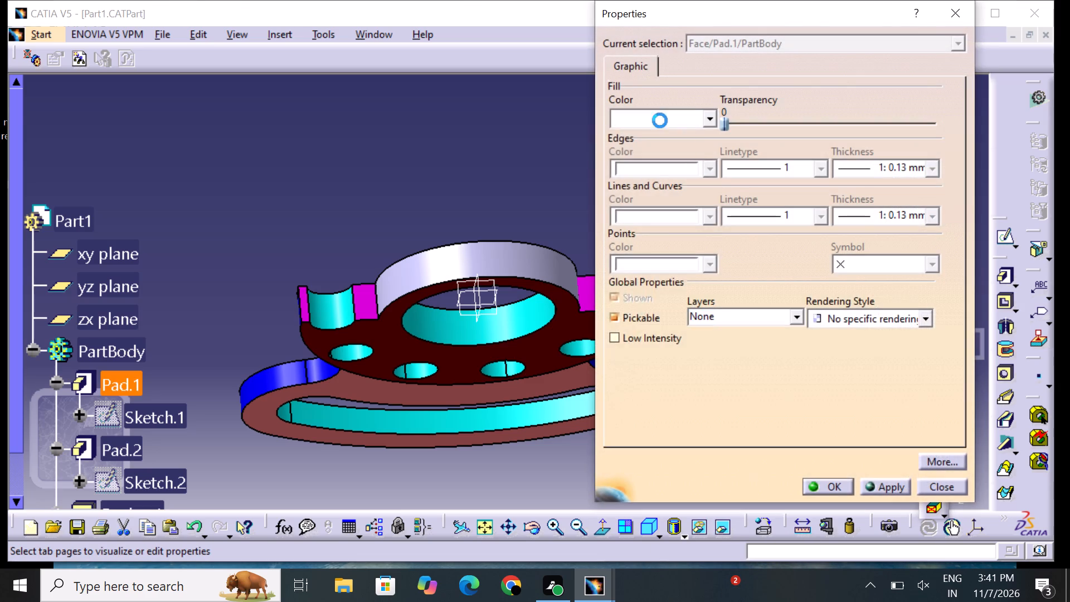
{"action": "left_click", "coordinate": [684, 228]}
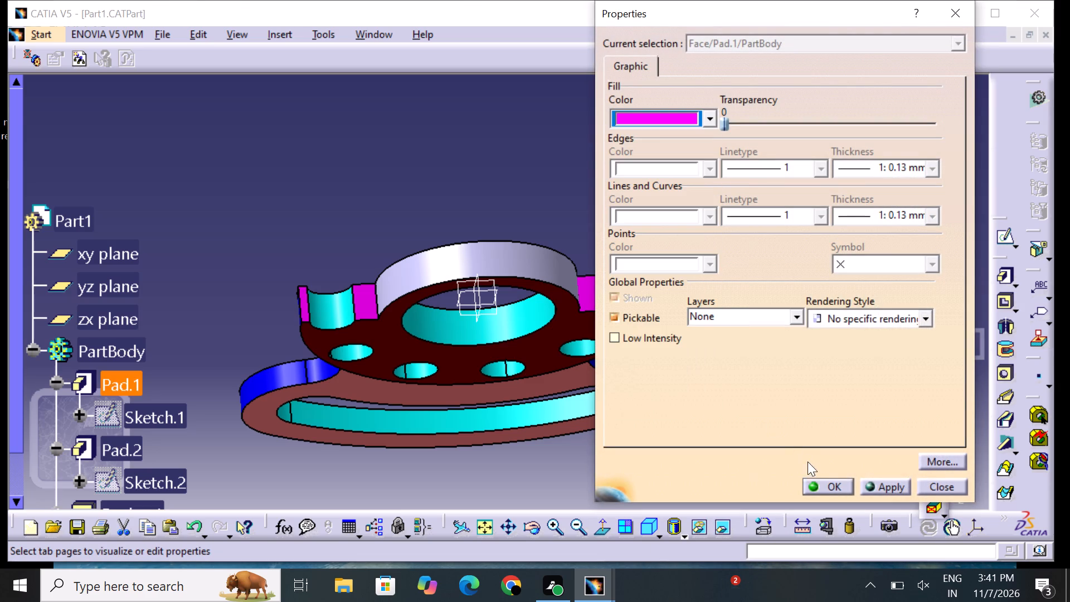
{"action": "left_click", "coordinate": [830, 482]}
{"action": "left_click", "coordinate": [643, 448]}
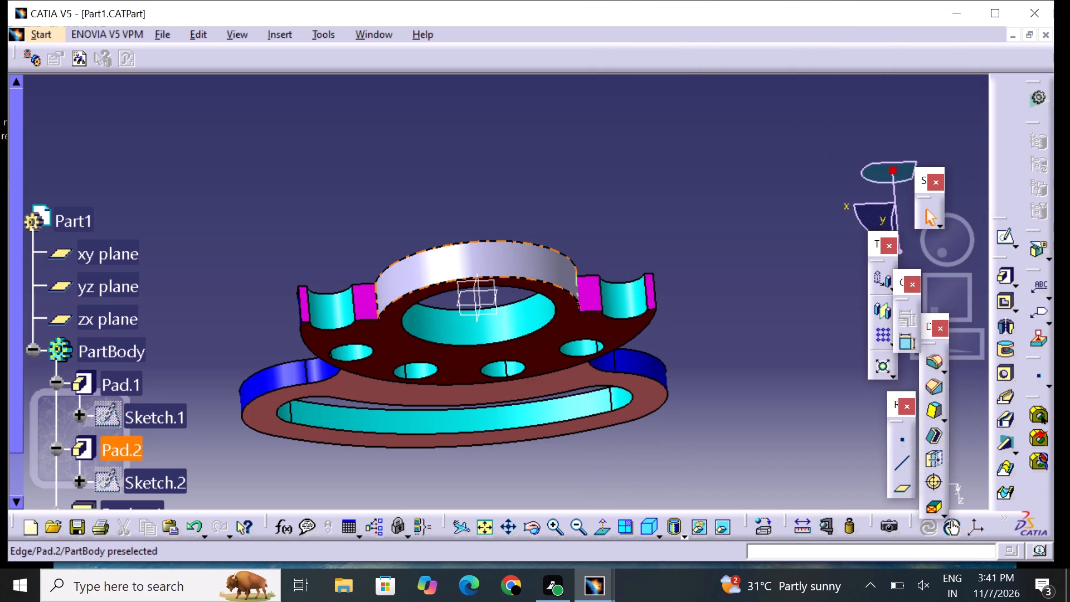
Set the fill colour of Pad.2's curved outer side face, around the large opening, to orange.
{"action": "left_click", "coordinate": [519, 252]}
{"action": "right_click", "coordinate": [517, 255]}
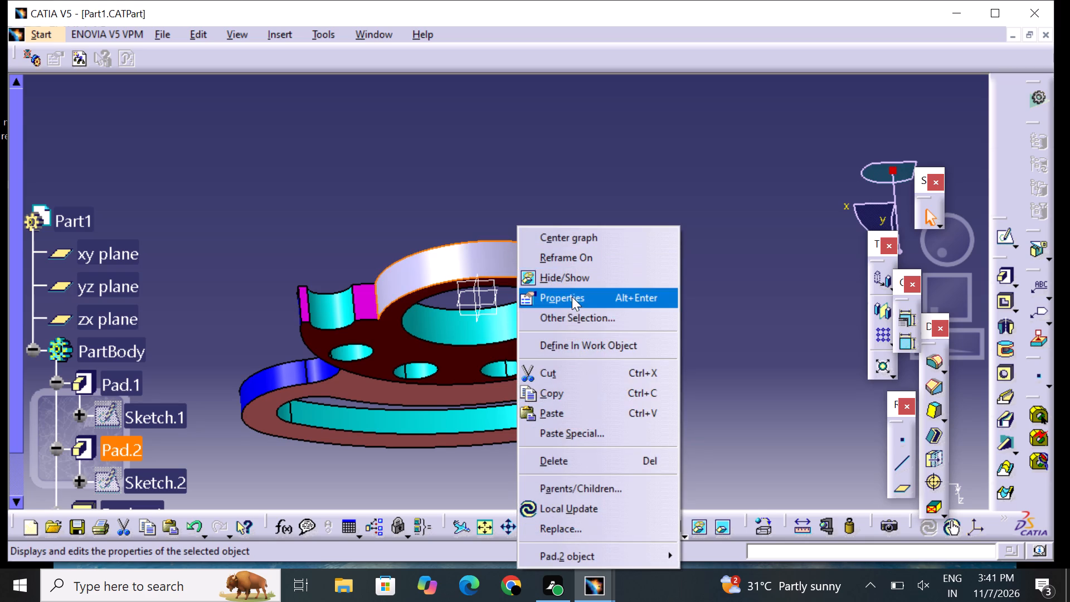
{"action": "left_click", "coordinate": [572, 297]}
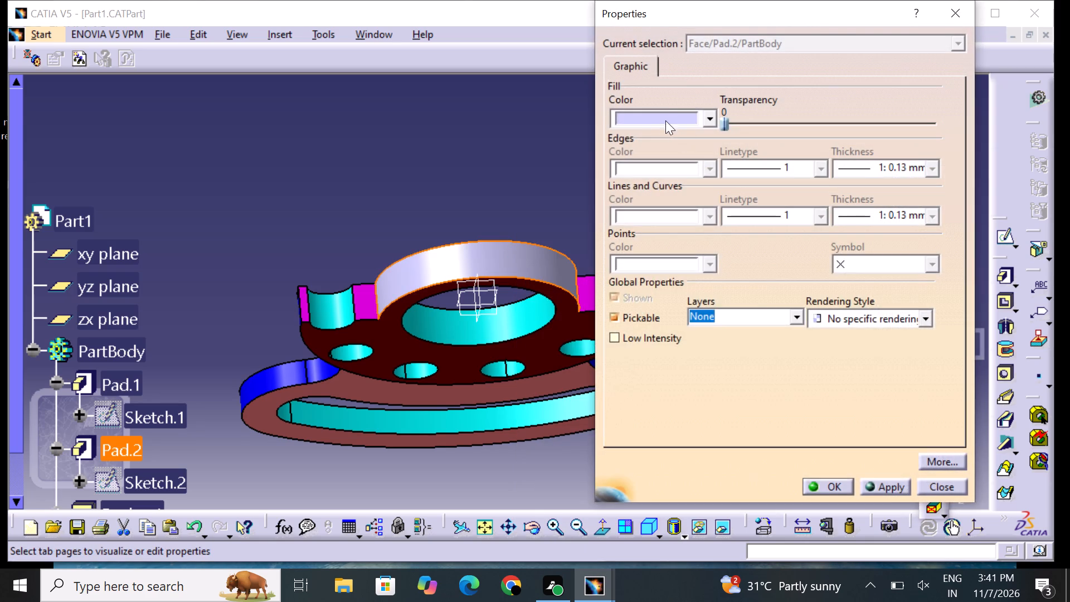
{"action": "left_click", "coordinate": [664, 120]}
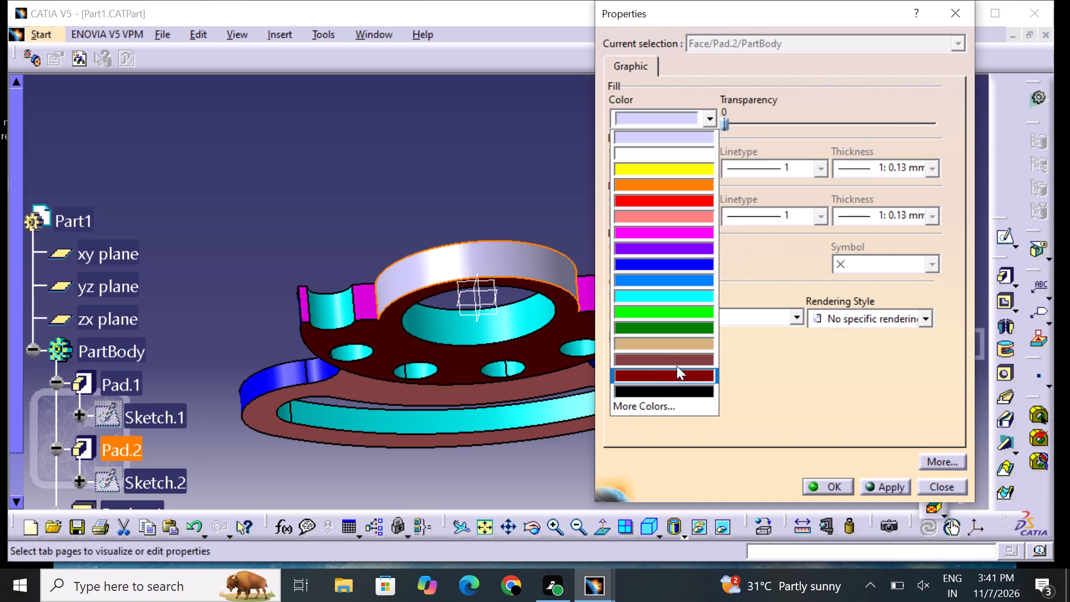
{"action": "left_click", "coordinate": [667, 186]}
{"action": "left_click", "coordinate": [821, 487]}
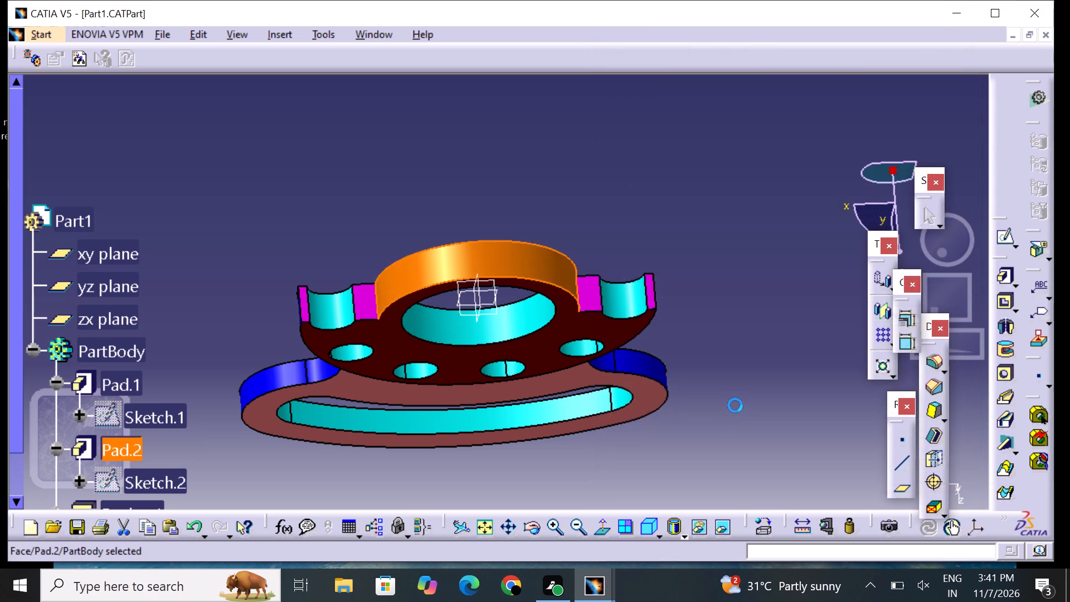
{"action": "left_click", "coordinate": [735, 405]}
Examine the coloured part from several angles, checking its front, side, rim and pocket faces.
{"action": "middle_click_drag", "start_coordinate": [423, 449], "coordinate": [753, 407]}
{"action": "right_click_drag", "start_coordinate": [422, 450], "coordinate": [751, 418]}
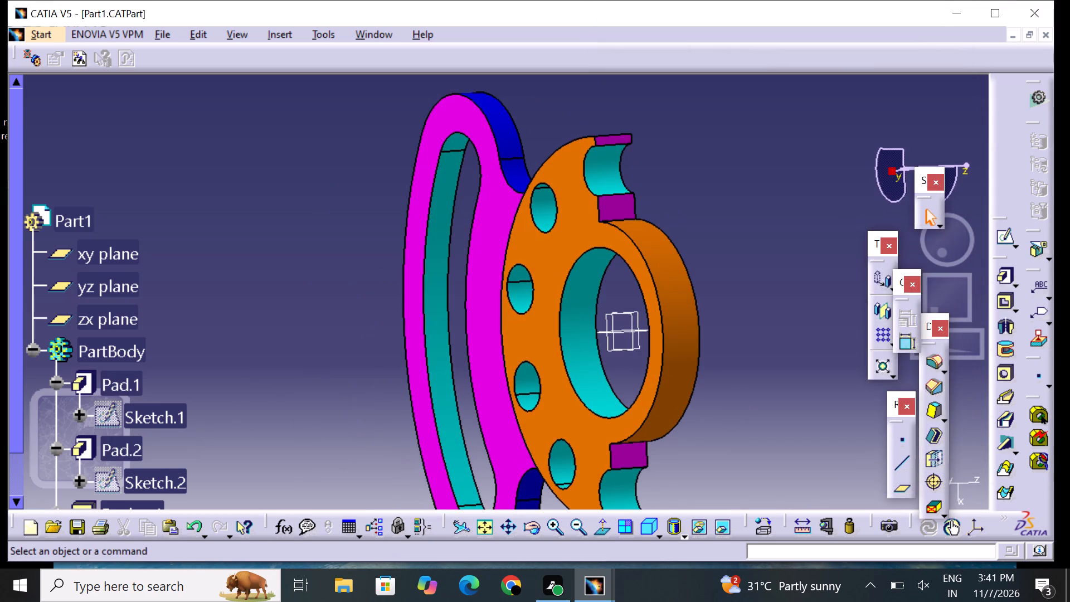
{"action": "middle_click_drag", "start_coordinate": [724, 438], "coordinate": [789, 317]}
{"action": "scroll", "coordinate": [732, 438], "scroll_direction": "up", "scroll_amount": 1}
{"action": "right_click_drag", "start_coordinate": [781, 371], "coordinate": [792, 301]}
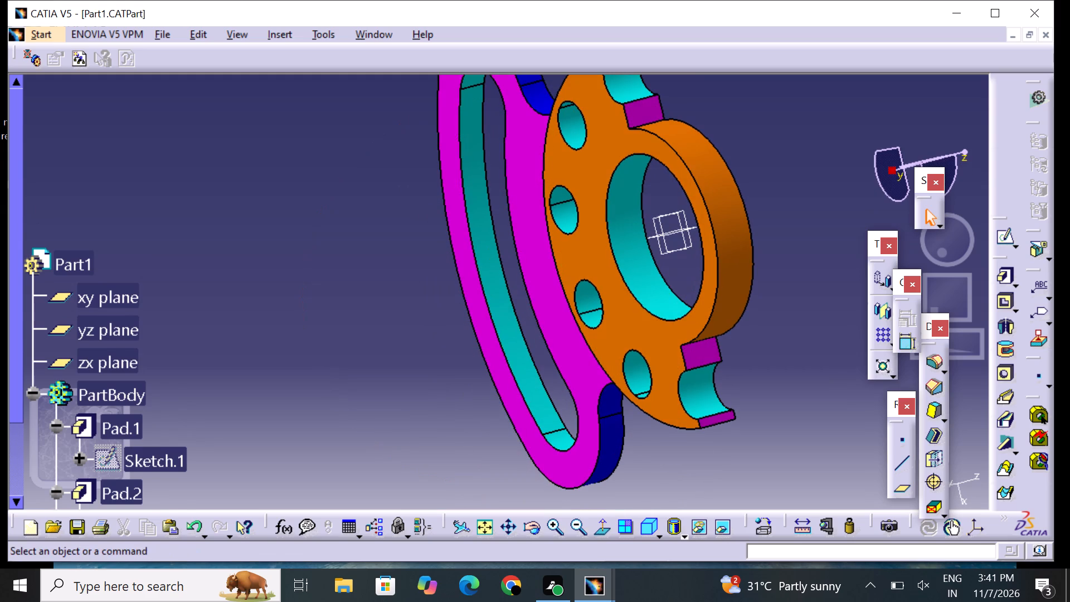
{"action": "middle_click_drag", "start_coordinate": [444, 403], "coordinate": [594, 377]}
{"action": "scroll", "coordinate": [444, 403], "scroll_direction": "up", "scroll_amount": 1}
{"action": "right_click_drag", "start_coordinate": [444, 403], "coordinate": [581, 366]}
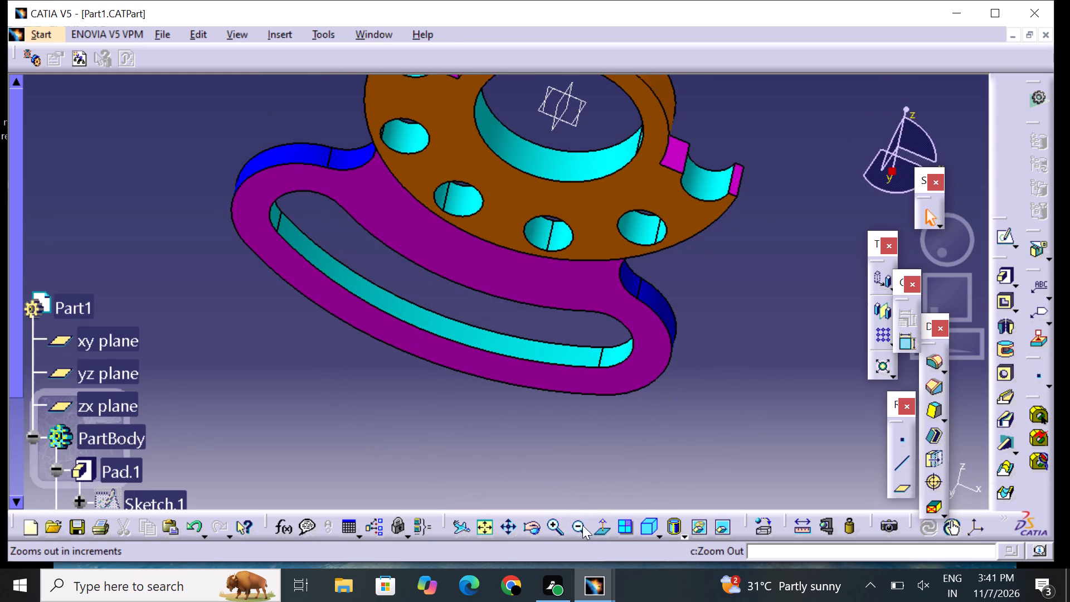
{"action": "double_click", "coordinate": [582, 525]}
{"action": "middle_click_drag", "start_coordinate": [471, 411], "coordinate": [475, 358]}
{"action": "right_click_drag", "start_coordinate": [471, 411], "coordinate": [475, 358]}
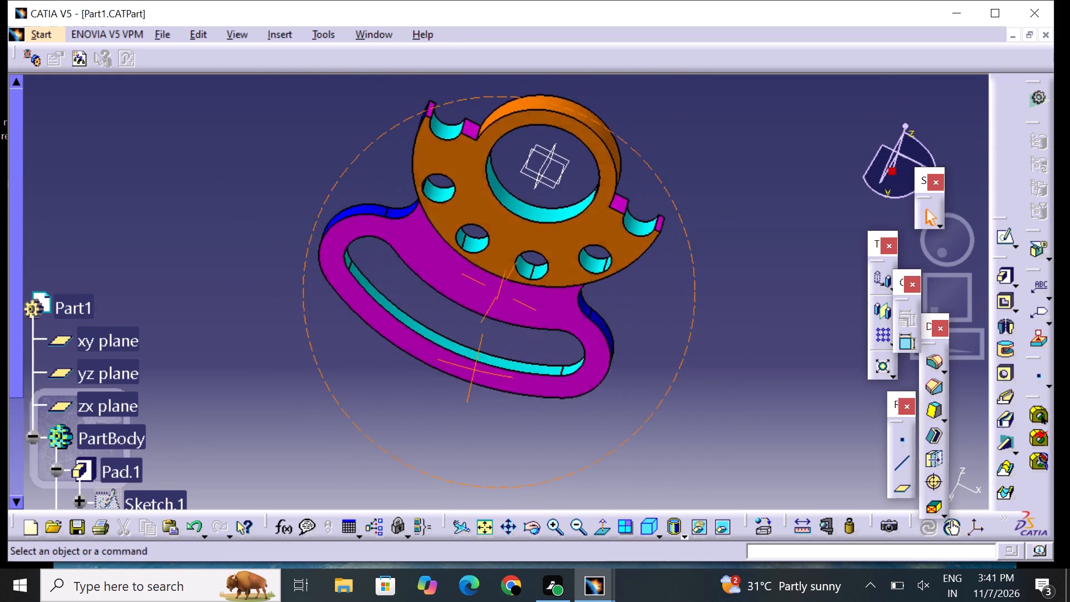
{"action": "middle_click_drag", "start_coordinate": [475, 358], "coordinate": [484, 332]}
{"action": "right_click_drag", "start_coordinate": [475, 358], "coordinate": [484, 332]}
{"action": "middle_click_drag", "start_coordinate": [612, 428], "coordinate": [747, 442]}
{"action": "middle_click_drag", "start_coordinate": [793, 325], "coordinate": [820, 300]}
{"action": "right_click_drag", "start_coordinate": [795, 324], "coordinate": [820, 300]}
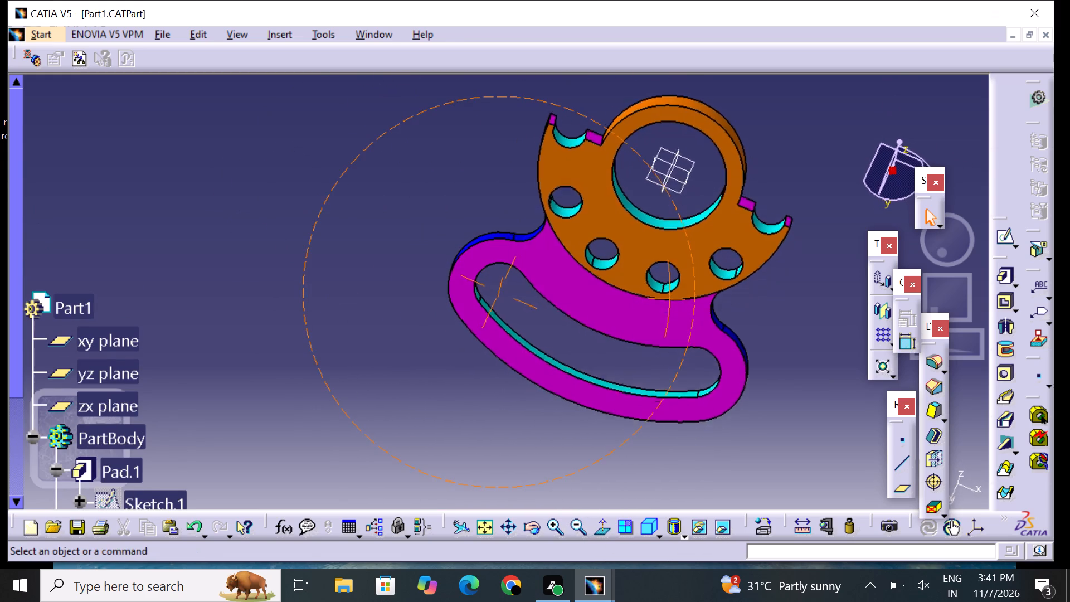
{"action": "middle_click_drag", "start_coordinate": [820, 300], "coordinate": [761, 231]}
{"action": "right_click_drag", "start_coordinate": [820, 300], "coordinate": [761, 231]}
{"action": "scroll", "coordinate": [761, 231], "scroll_direction": "up", "scroll_amount": 1}
{"action": "middle_click_drag", "start_coordinate": [494, 386], "coordinate": [479, 406]}
{"action": "scroll", "coordinate": [252, 328], "scroll_direction": "down", "scroll_amount": 6}
{"action": "left_click", "coordinate": [579, 527]}
{"action": "middle_click_drag", "start_coordinate": [447, 389], "coordinate": [463, 409]}
{"action": "right_click_drag", "start_coordinate": [447, 389], "coordinate": [463, 409]}
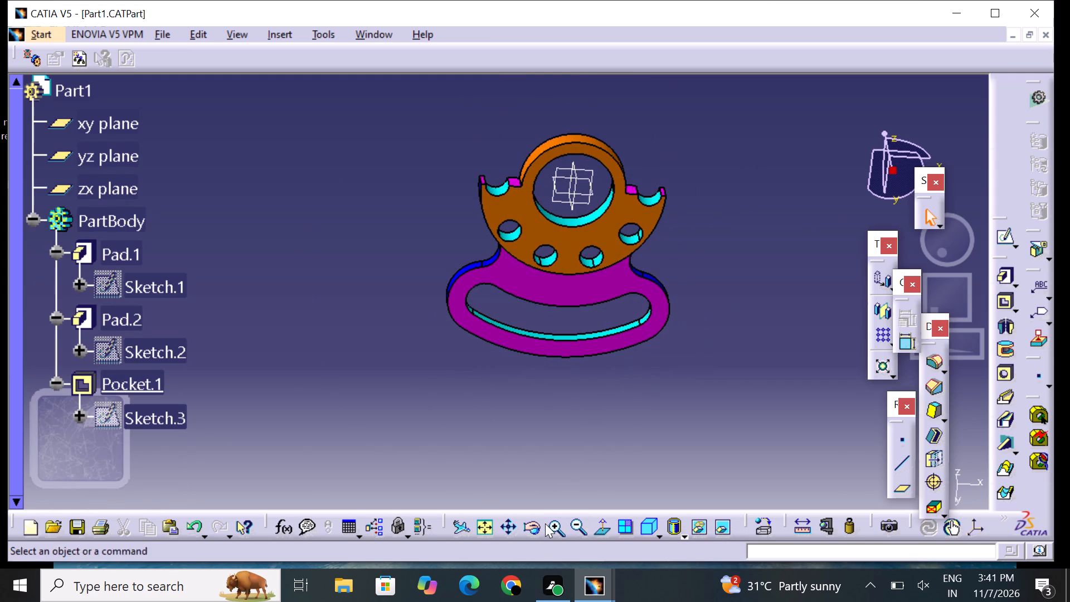
{"action": "left_click", "coordinate": [552, 521]}
{"action": "middle_click_drag", "start_coordinate": [539, 449], "coordinate": [540, 420]}
{"action": "right_click_drag", "start_coordinate": [538, 449], "coordinate": [542, 417]}
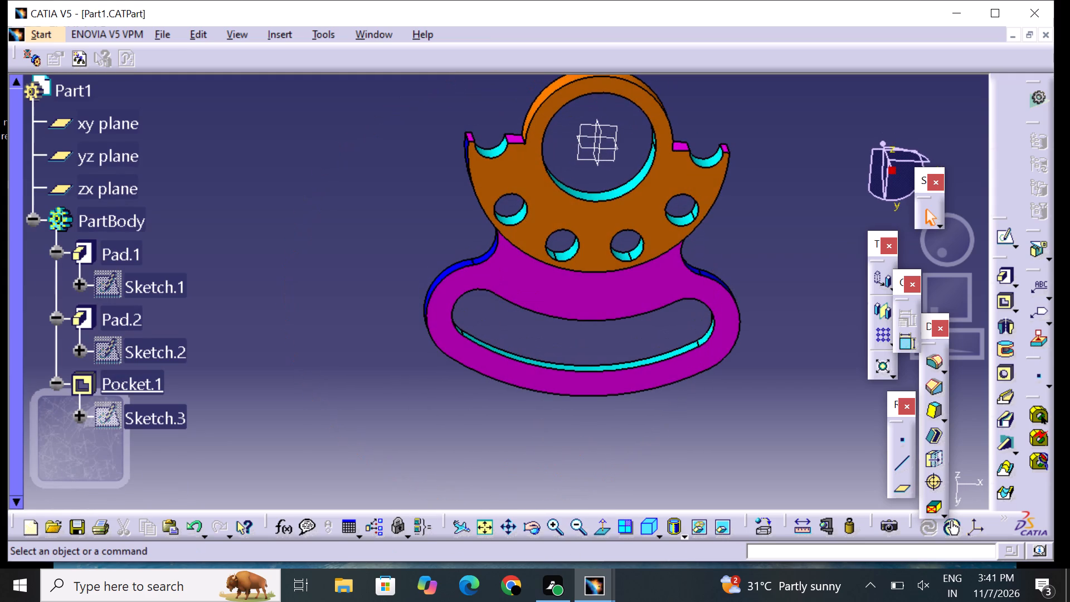
{"action": "middle_click_drag", "start_coordinate": [555, 432], "coordinate": [508, 454]}
{"action": "middle_click_drag", "start_coordinate": [508, 454], "coordinate": [514, 420]}
{"action": "right_click_drag", "start_coordinate": [508, 454], "coordinate": [514, 420]}
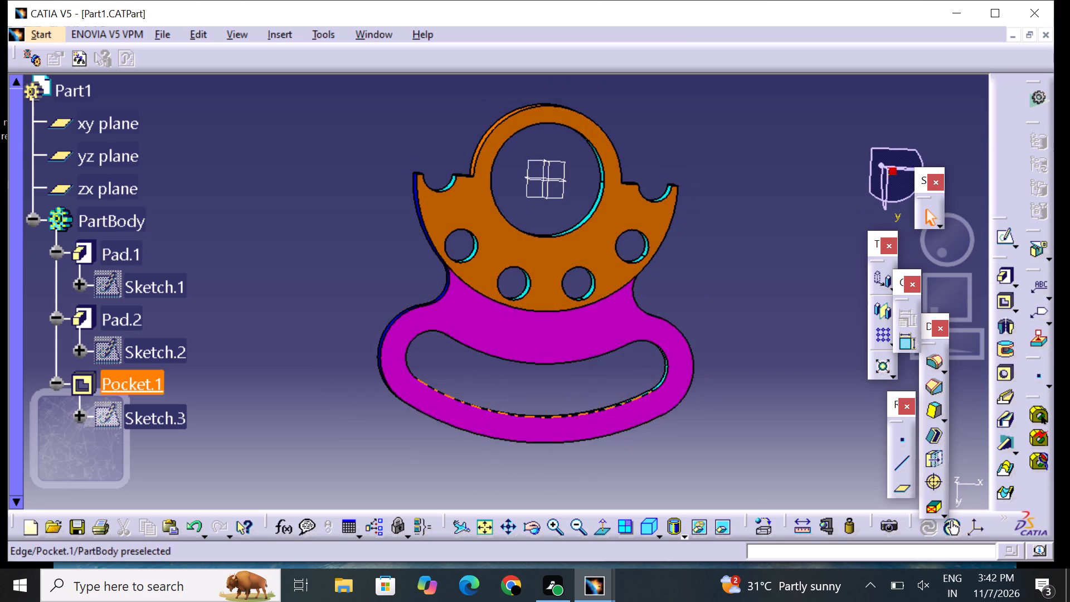
Save the coloured part to the Desktop as a CATPart named 3D SKETCH.
{"action": "middle_click_drag", "start_coordinate": [741, 376], "coordinate": [721, 413]}
{"action": "right_click", "coordinate": [721, 412]}
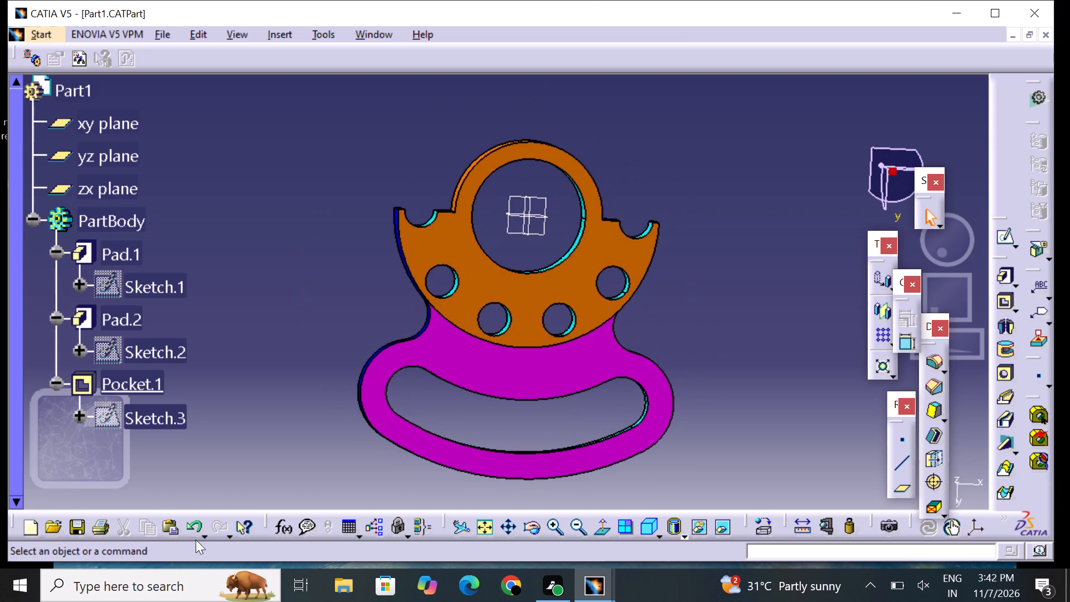
{"action": "left_click", "coordinate": [80, 523]}
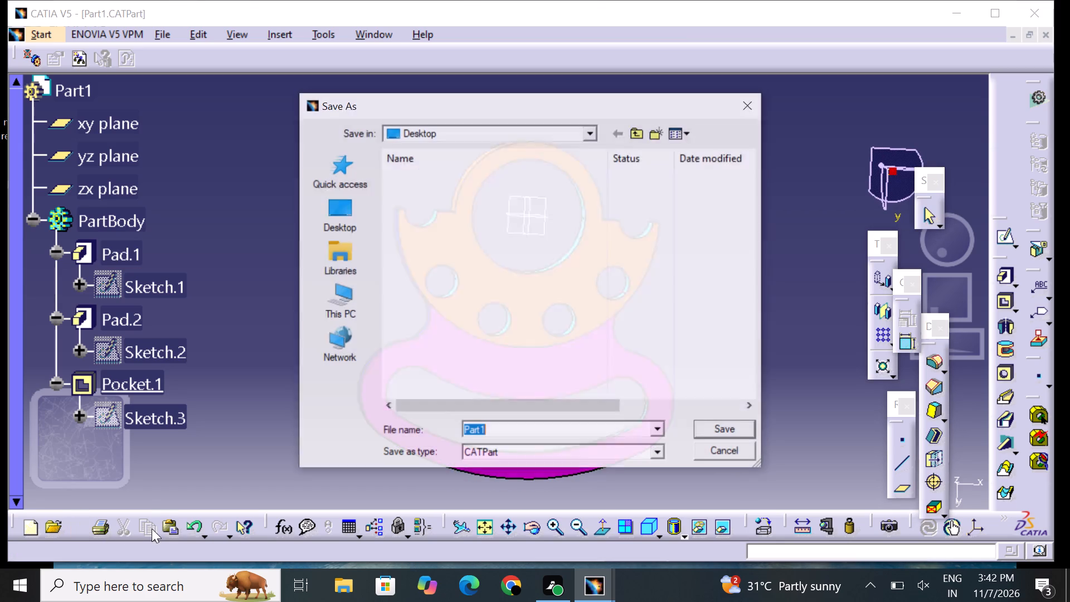
{"action": "key", "text": "BackSpace"}
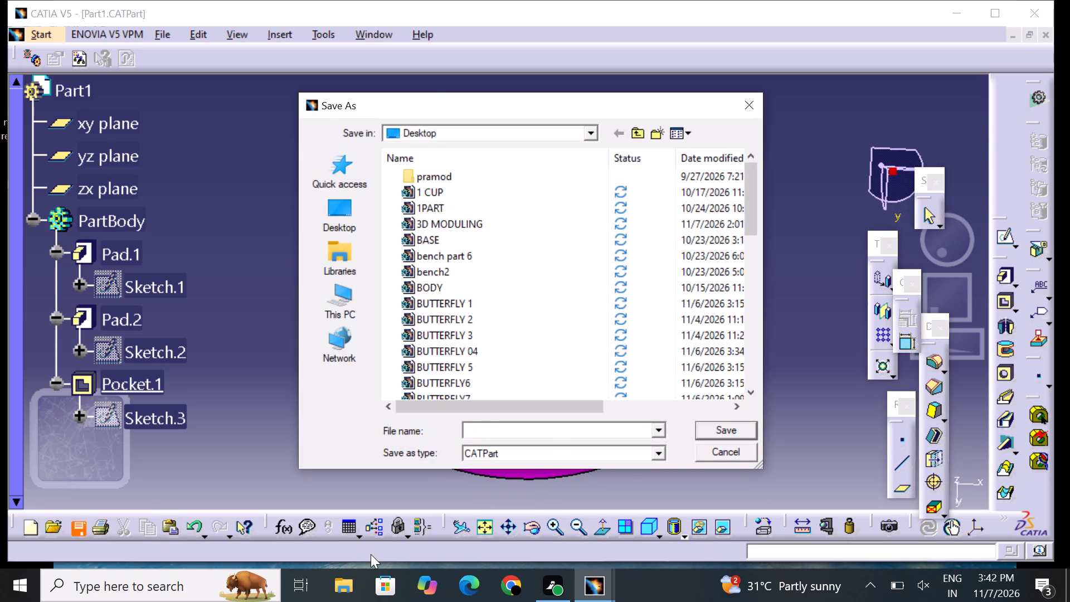
{"action": "type", "text": "3D S"}
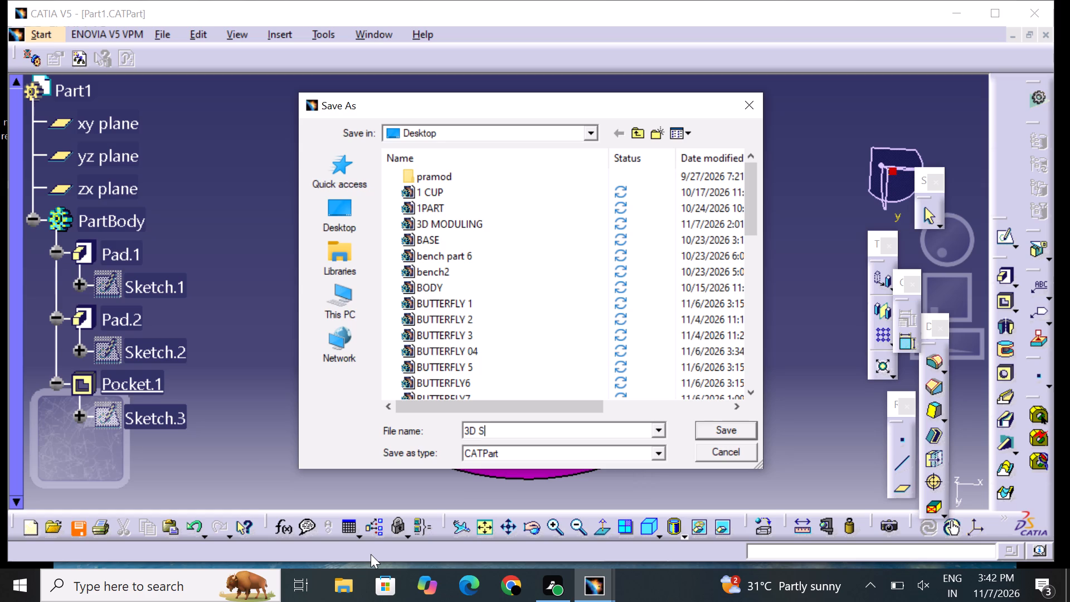
{"action": "type", "text": "KE"}
{"action": "type", "text": "TCH"}
{"action": "key", "text": "Return"}
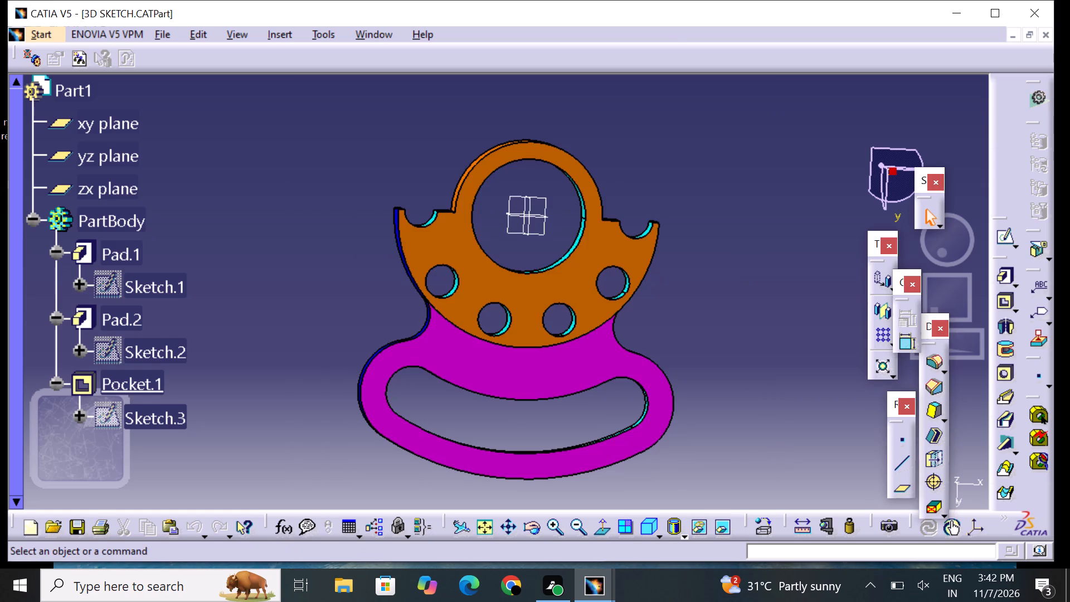
Print the part view to a PDF on the Desktop named 3D SKETCH DOC.
{"action": "left_click", "coordinate": [104, 533]}
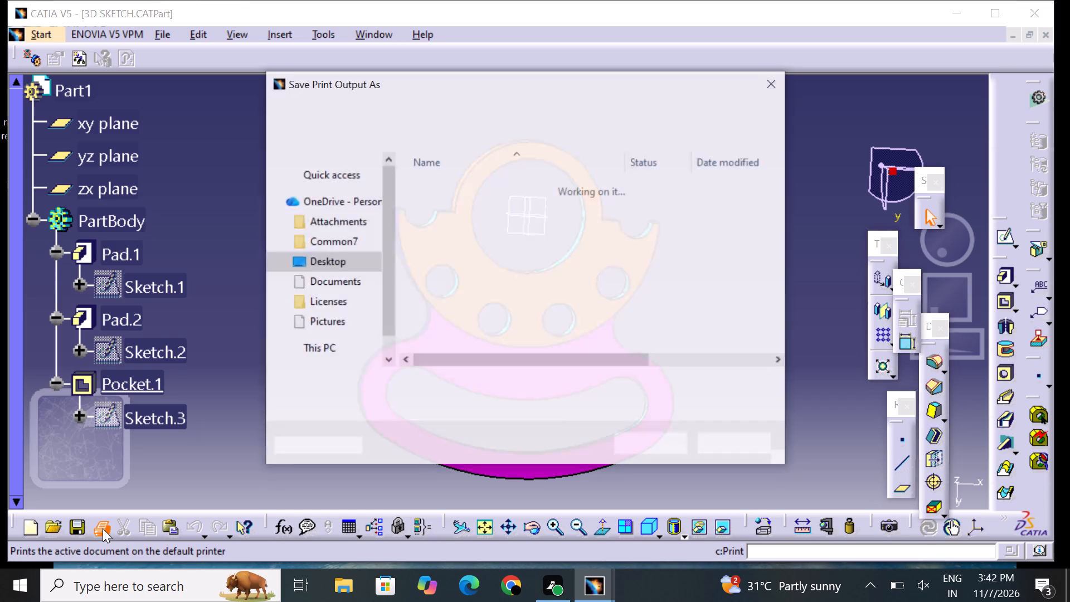
{"action": "type", "text": "3D SKETCH"}
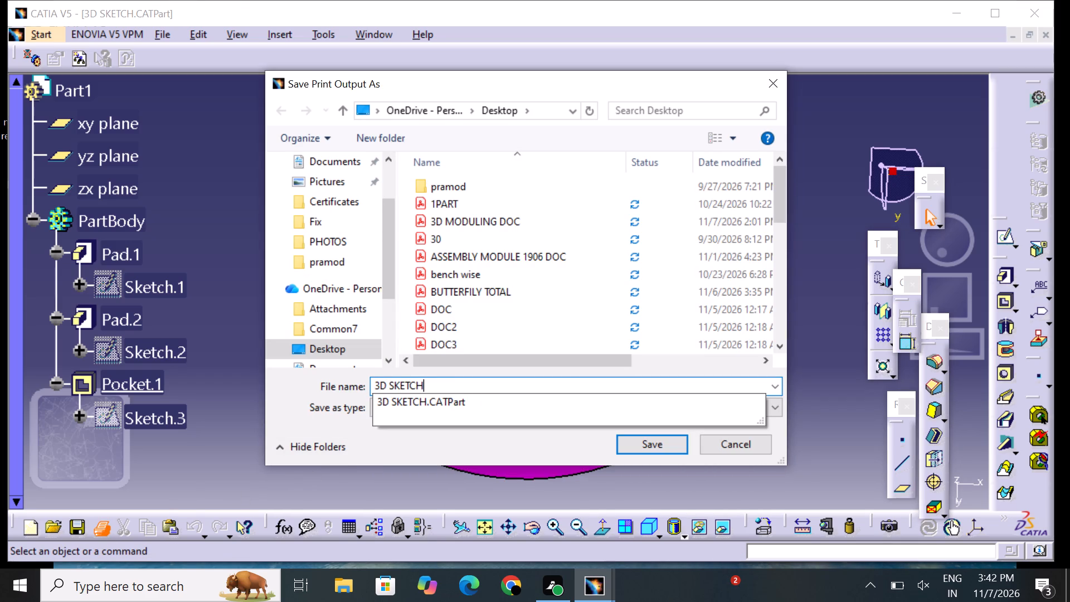
{"action": "key", "text": "space"}
{"action": "type", "text": "DOC"}
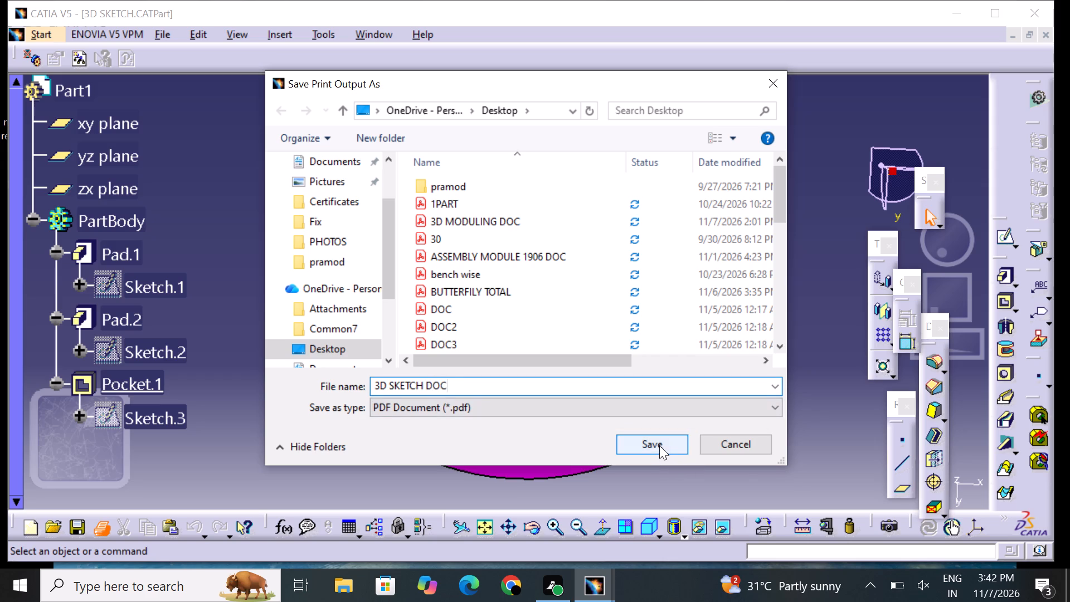
{"action": "left_click", "coordinate": [660, 446]}
{"action": "middle_click_drag", "start_coordinate": [679, 443], "coordinate": [688, 416]}
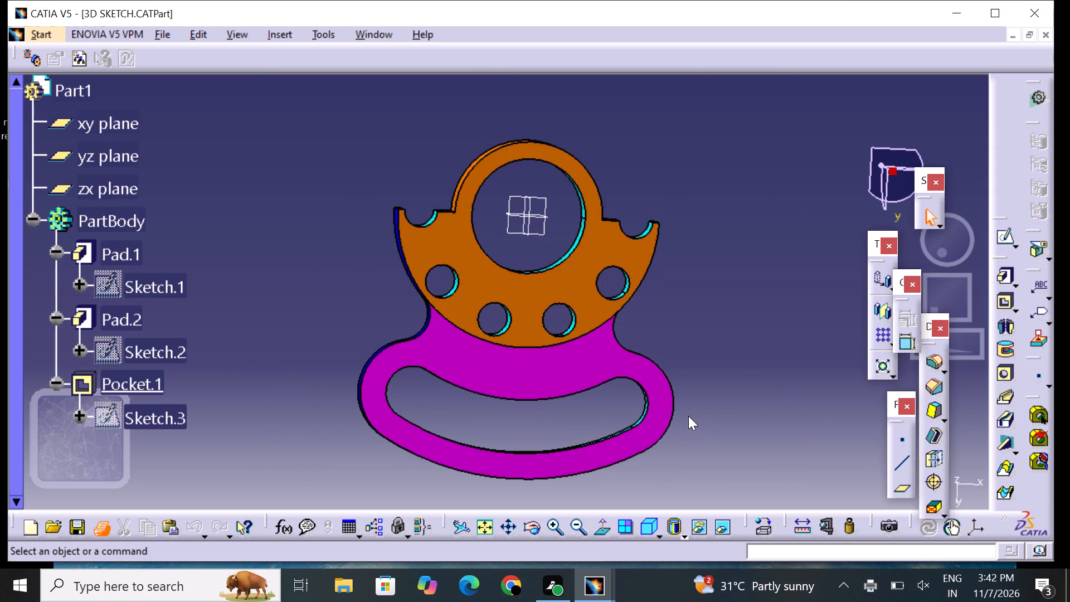
{"action": "middle_click_drag", "start_coordinate": [706, 407], "coordinate": [716, 379]}
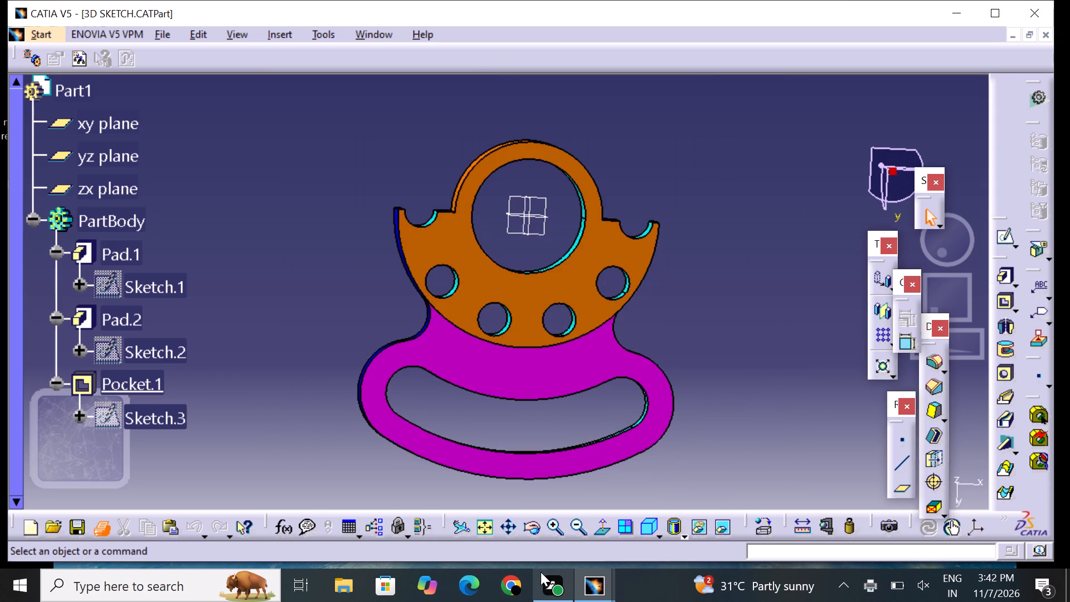
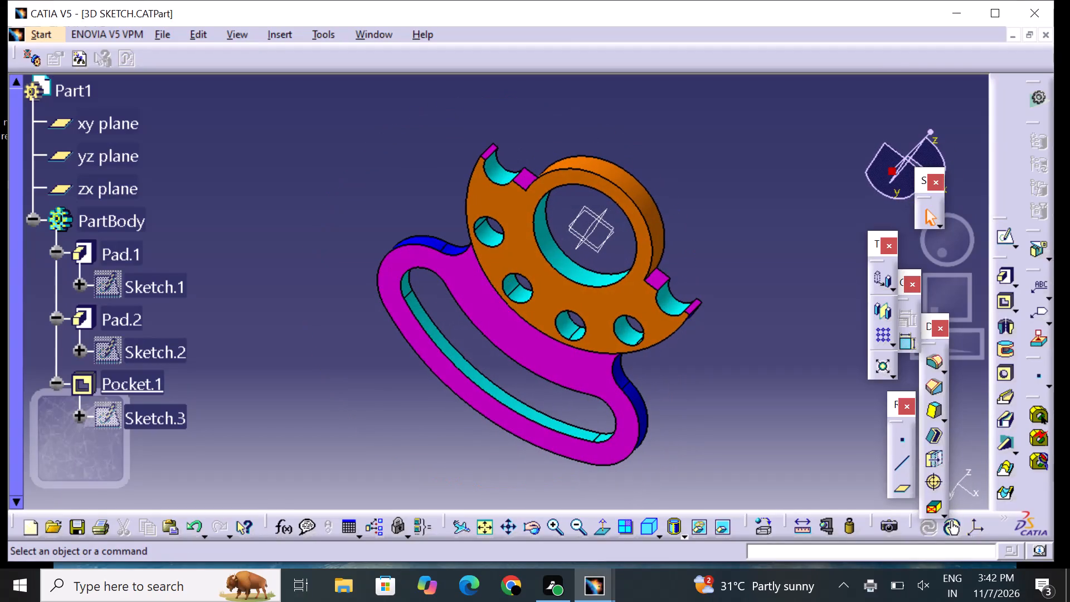
Recolour the side face at one rounded end of the handle (Pad.1) from blue to tan.
{"action": "middle_click_drag", "start_coordinate": [436, 192], "coordinate": [692, 300]}
{"action": "right_click_drag", "start_coordinate": [437, 192], "coordinate": [692, 300]}
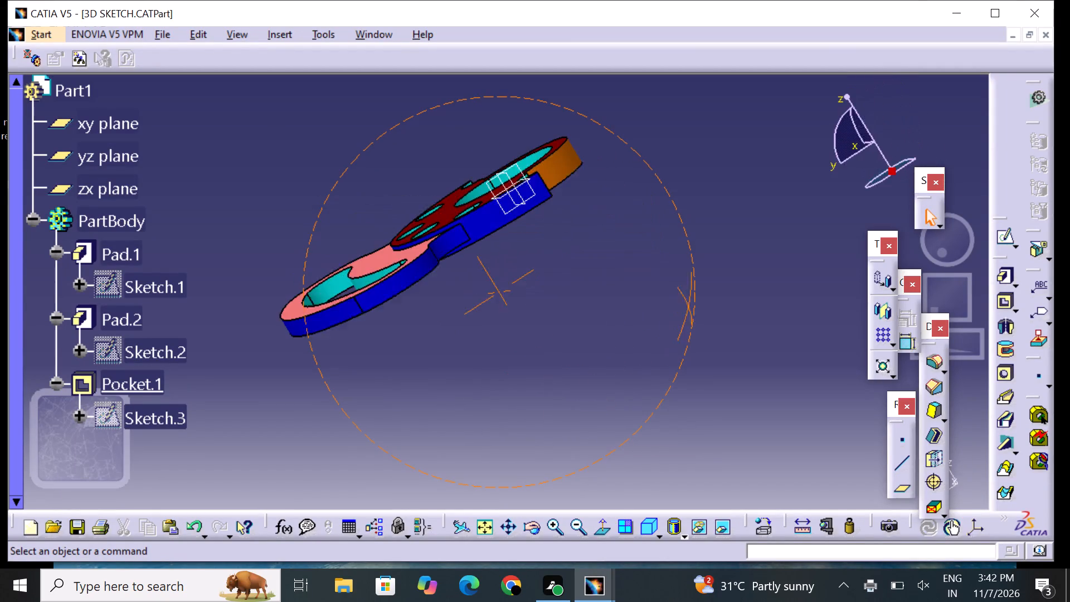
{"action": "right_click_drag", "start_coordinate": [692, 300], "coordinate": [694, 298]}
{"action": "middle_click_drag", "start_coordinate": [692, 300], "coordinate": [694, 298]}
{"action": "middle_click_drag", "start_coordinate": [561, 281], "coordinate": [541, 177]}
{"action": "right_click_drag", "start_coordinate": [562, 281], "coordinate": [538, 170]}
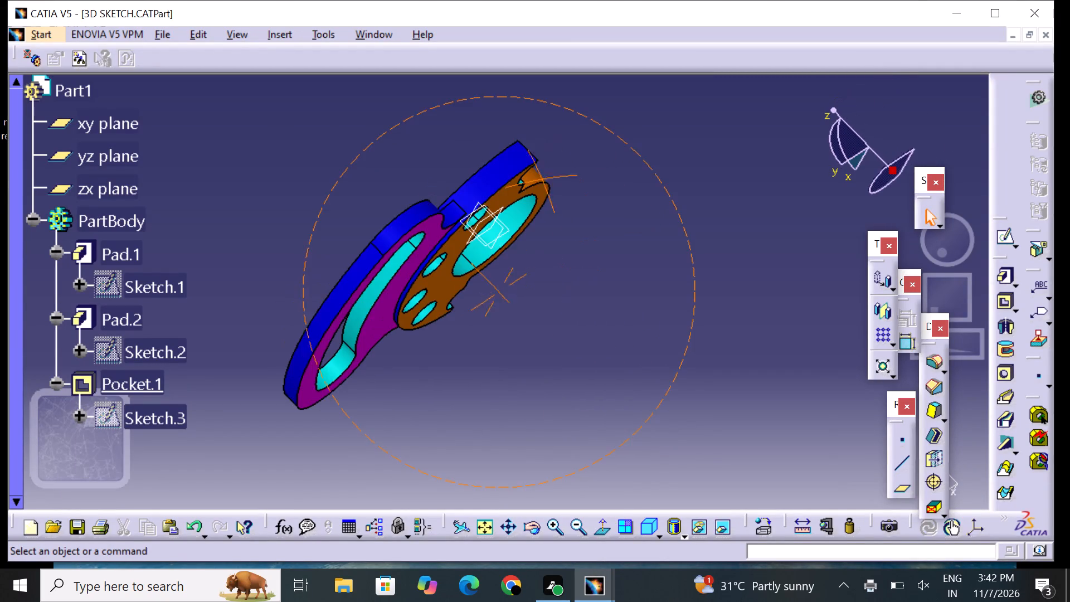
{"action": "right_click_drag", "start_coordinate": [538, 170], "coordinate": [538, 169]}
{"action": "middle_click_drag", "start_coordinate": [523, 338], "coordinate": [603, 338]}
{"action": "right_click_drag", "start_coordinate": [562, 338], "coordinate": [603, 338]}
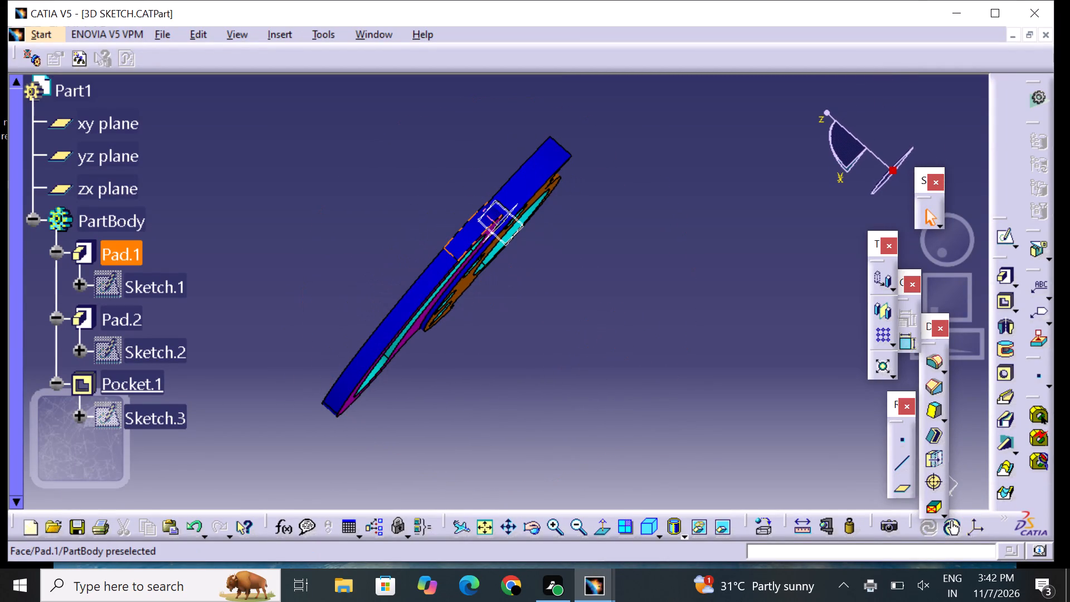
{"action": "left_click", "coordinate": [464, 242]}
{"action": "right_click", "coordinate": [464, 242]}
{"action": "left_click", "coordinate": [528, 298]}
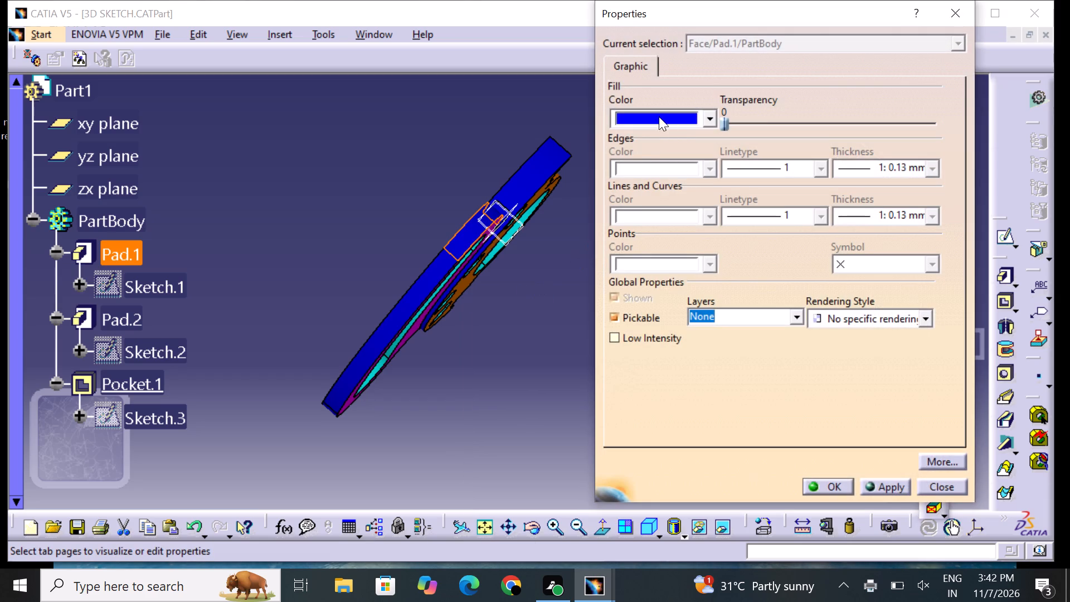
{"action": "left_click", "coordinate": [659, 116]}
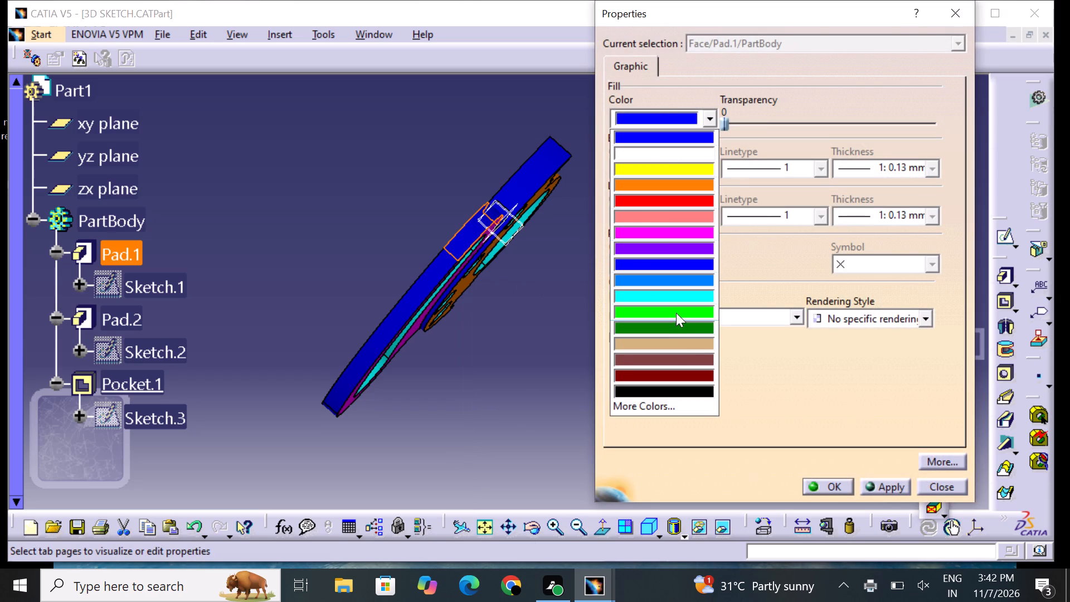
{"action": "left_click", "coordinate": [670, 345]}
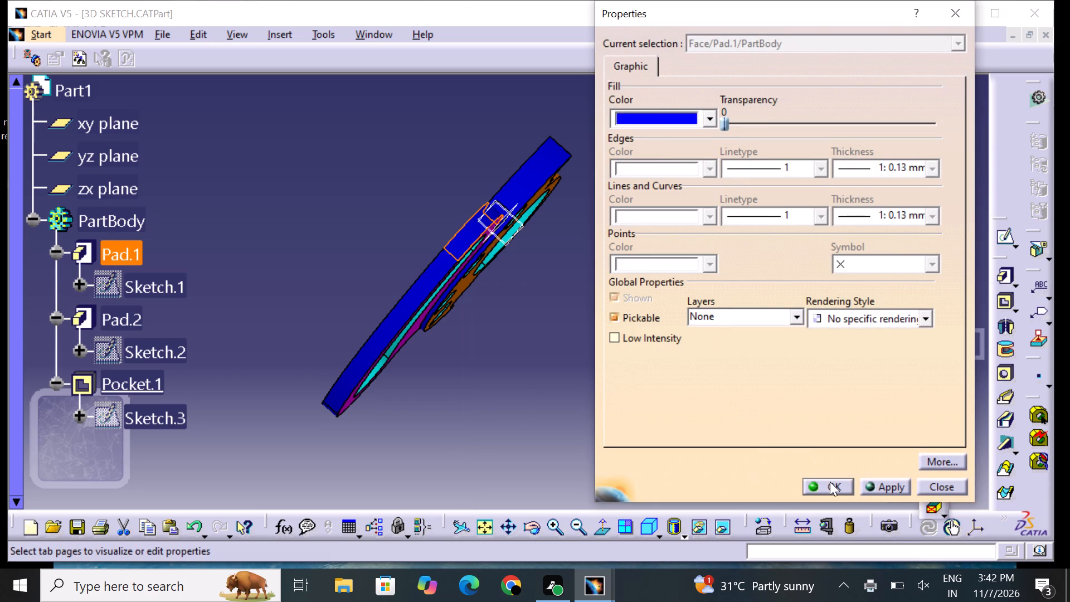
{"action": "left_click", "coordinate": [831, 482]}
{"action": "left_click", "coordinate": [601, 378]}
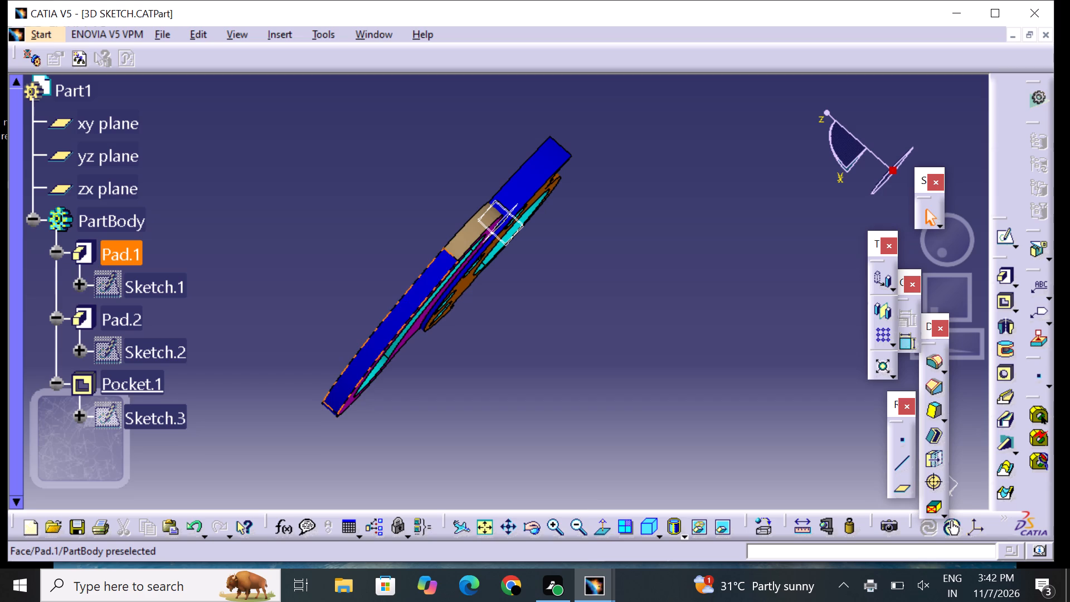
Apply the tan fill colour to the long curved outer side face of the handle.
{"action": "left_click", "coordinate": [422, 283]}
{"action": "right_click", "coordinate": [423, 283]}
{"action": "left_click", "coordinate": [473, 291]}
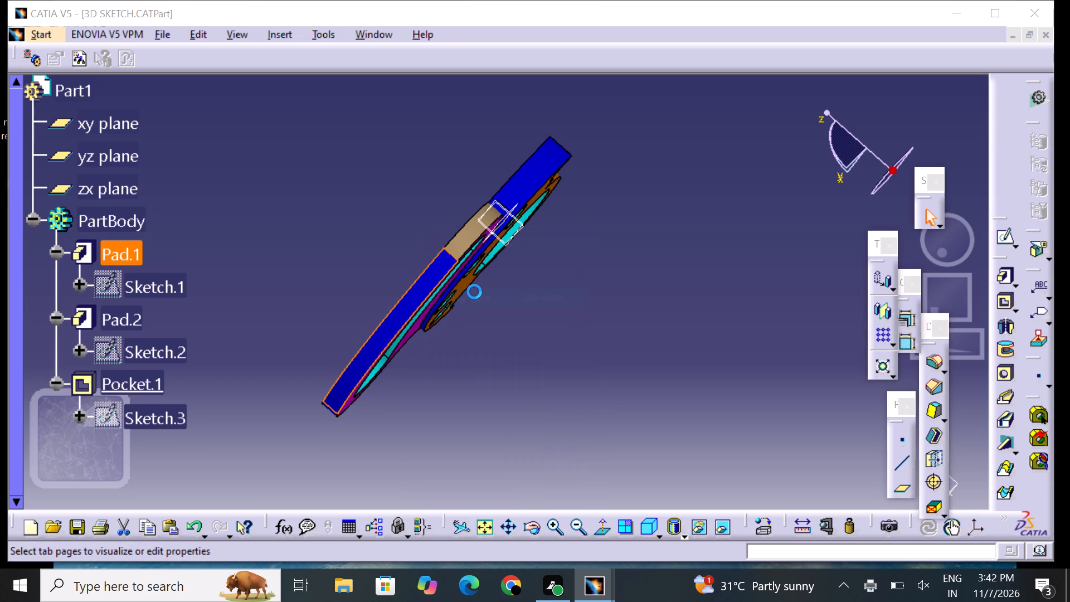
{"action": "left_click", "coordinate": [650, 122]}
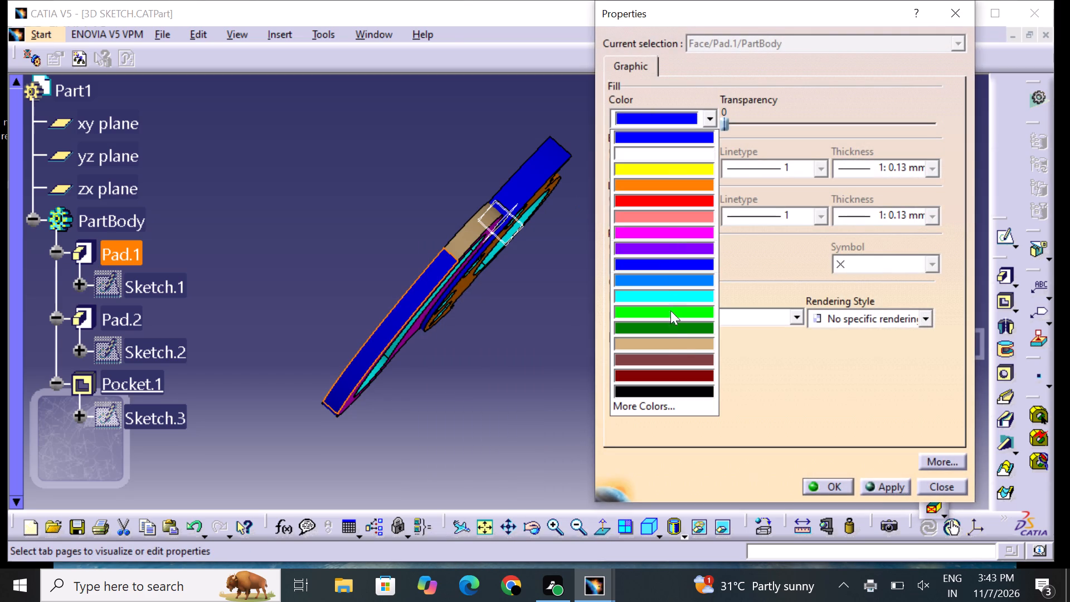
{"action": "left_click", "coordinate": [672, 344]}
{"action": "left_click", "coordinate": [826, 486]}
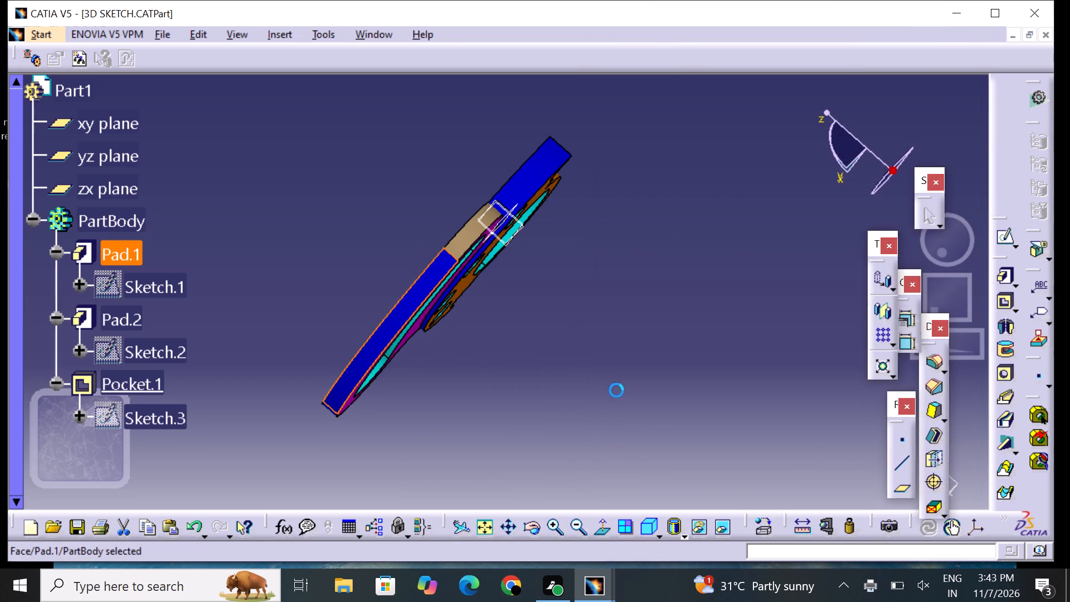
{"action": "left_click", "coordinate": [579, 375]}
Set the fill colour of the side face at the handle's other rounded end to tan.
{"action": "middle_click_drag", "start_coordinate": [607, 381], "coordinate": [489, 130]}
{"action": "right_click_drag", "start_coordinate": [608, 381], "coordinate": [489, 130]}
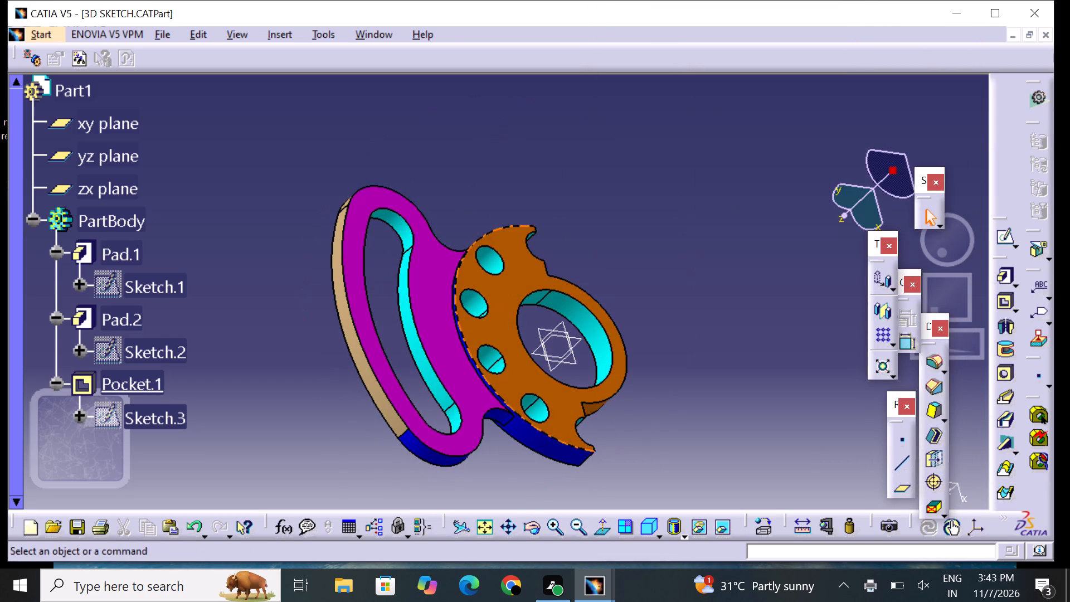
{"action": "middle_click_drag", "start_coordinate": [544, 467], "coordinate": [575, 310]}
{"action": "right_click_drag", "start_coordinate": [548, 465], "coordinate": [575, 310]}
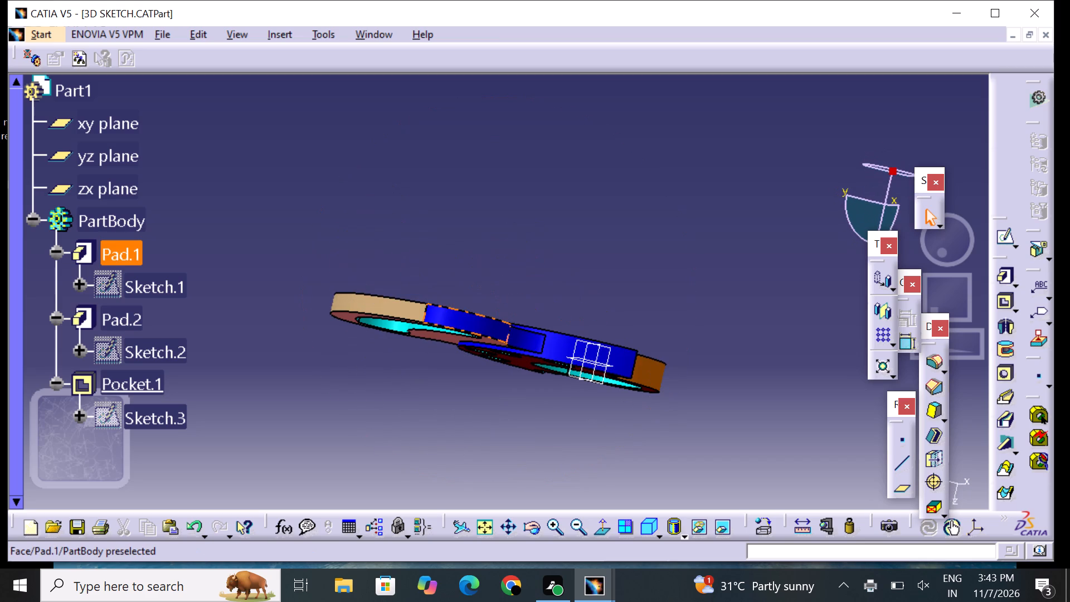
{"action": "left_click", "coordinate": [488, 326]}
{"action": "right_click", "coordinate": [487, 326]}
{"action": "left_click", "coordinate": [556, 298]}
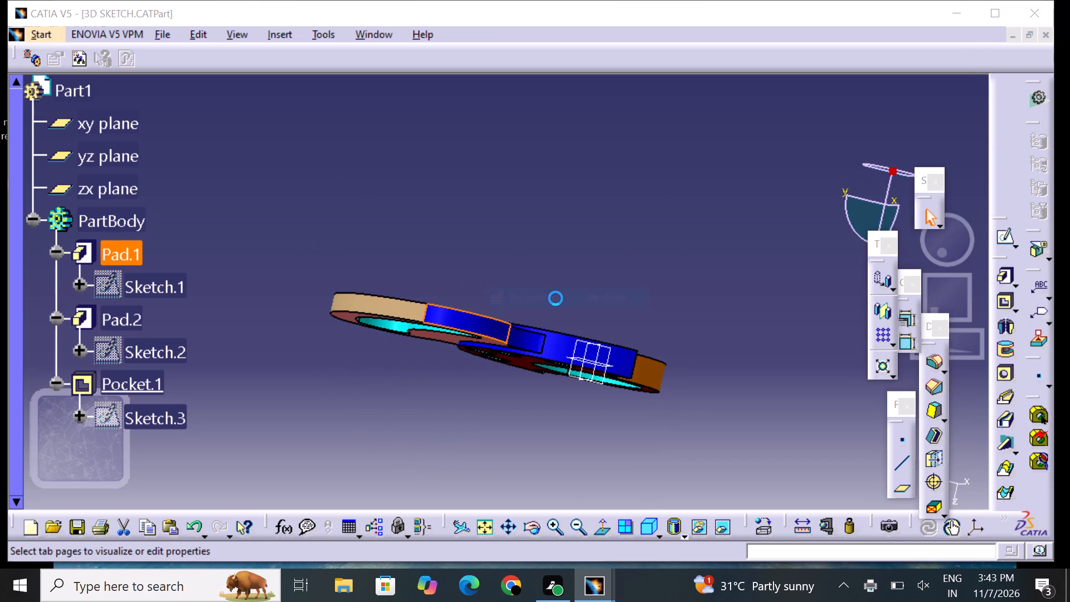
{"action": "left_click", "coordinate": [648, 111]}
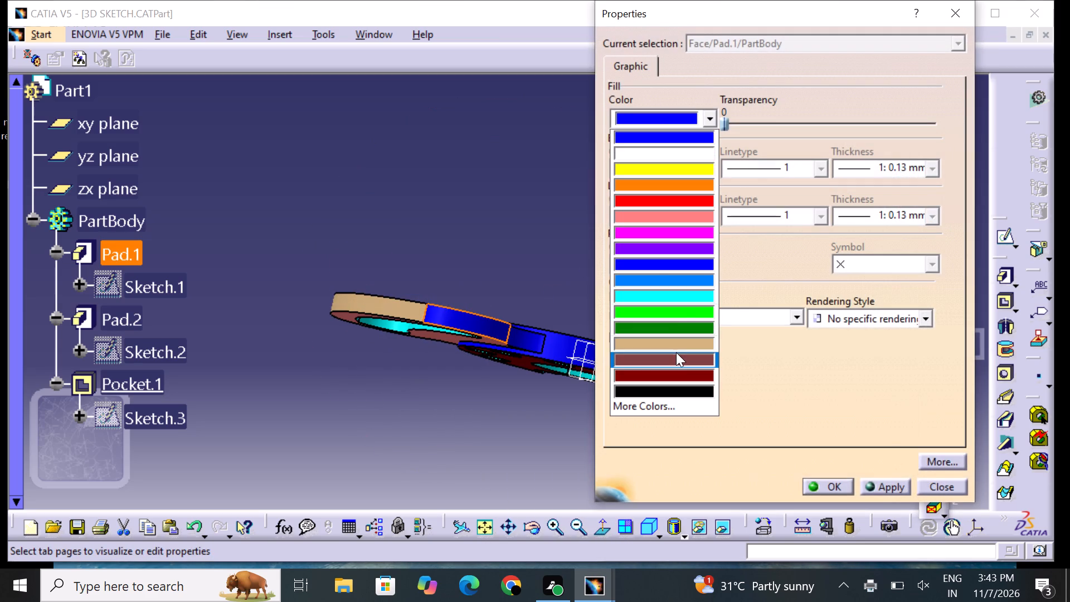
{"action": "left_click", "coordinate": [679, 343]}
{"action": "left_click", "coordinate": [838, 486]}
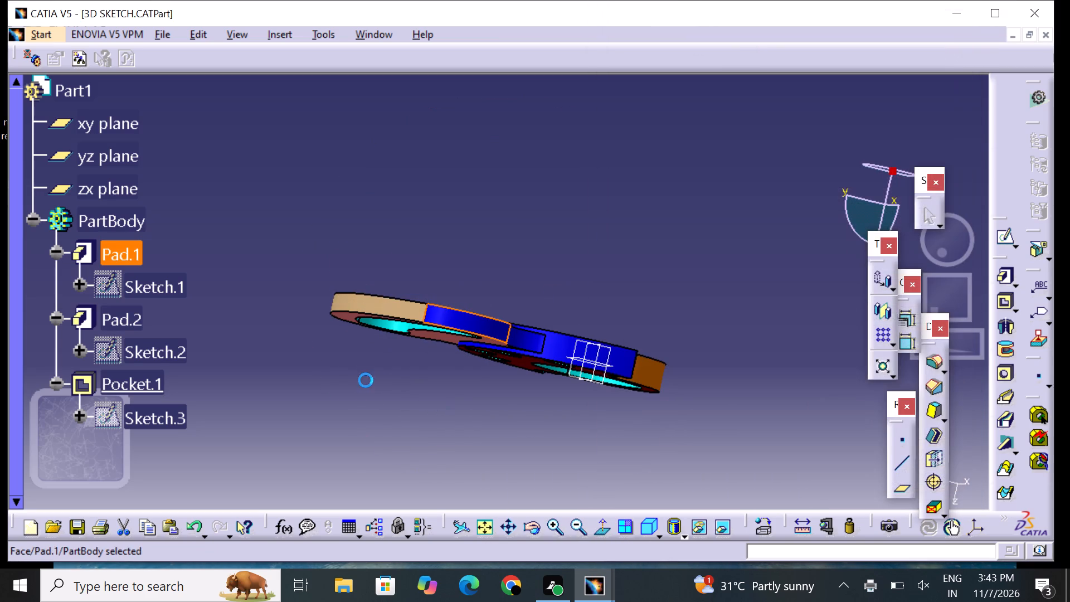
{"action": "left_click_drag", "start_coordinate": [366, 380], "coordinate": [390, 380]}
Colour the concave neck side face joining the handle to the orange finger-hole plate tan, on one side of the part.
{"action": "middle_click_drag", "start_coordinate": [690, 333], "coordinate": [638, 229]}
{"action": "right_click_drag", "start_coordinate": [693, 333], "coordinate": [635, 227]}
{"action": "scroll", "coordinate": [606, 222], "scroll_direction": "up", "scroll_amount": 1}
{"action": "middle_click_drag", "start_coordinate": [327, 191], "coordinate": [325, 222]}
{"action": "right_click_drag", "start_coordinate": [327, 191], "coordinate": [325, 222]}
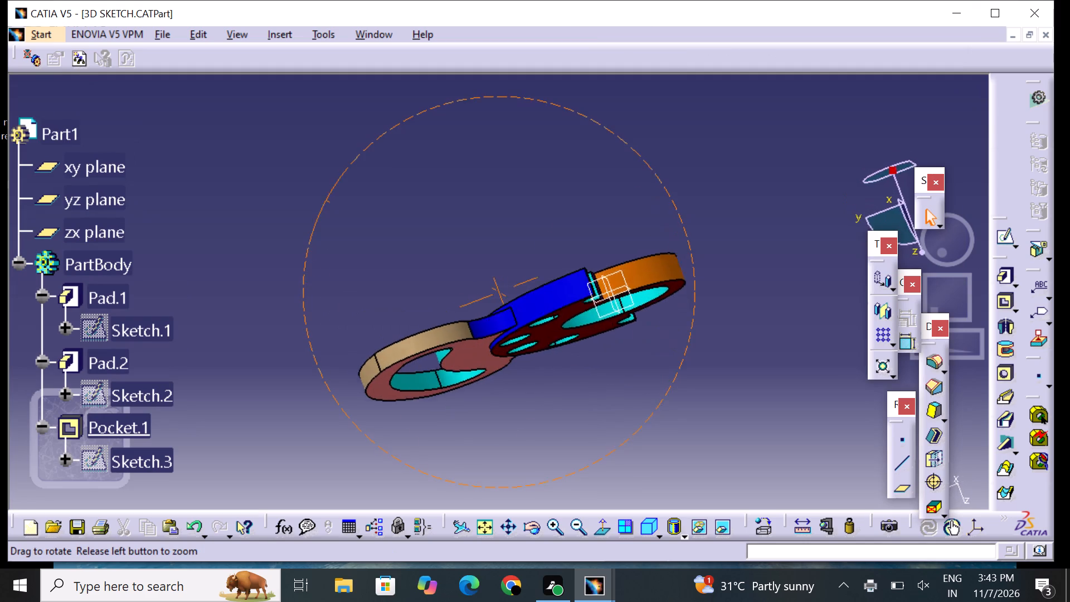
{"action": "right_click_drag", "start_coordinate": [325, 222], "coordinate": [644, 411]}
{"action": "middle_click_drag", "start_coordinate": [325, 222], "coordinate": [644, 411]}
{"action": "middle_click_drag", "start_coordinate": [713, 373], "coordinate": [674, 404]}
{"action": "right_click_drag", "start_coordinate": [713, 374], "coordinate": [674, 404]}
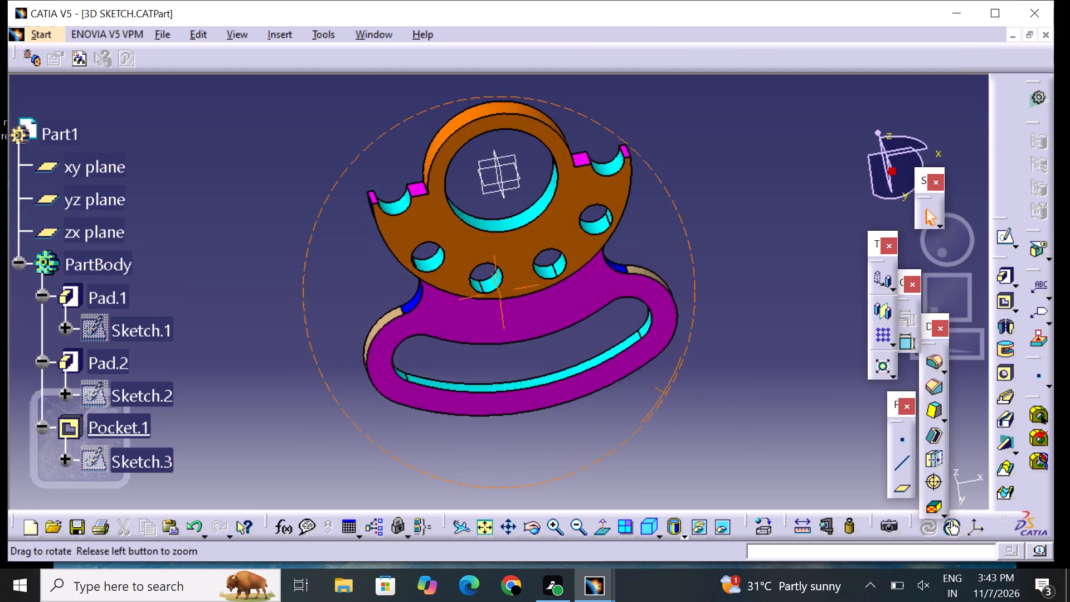
{"action": "middle_click_drag", "start_coordinate": [674, 404], "coordinate": [572, 418]}
{"action": "right_click_drag", "start_coordinate": [674, 404], "coordinate": [568, 417]}
{"action": "left_click", "coordinate": [621, 313]}
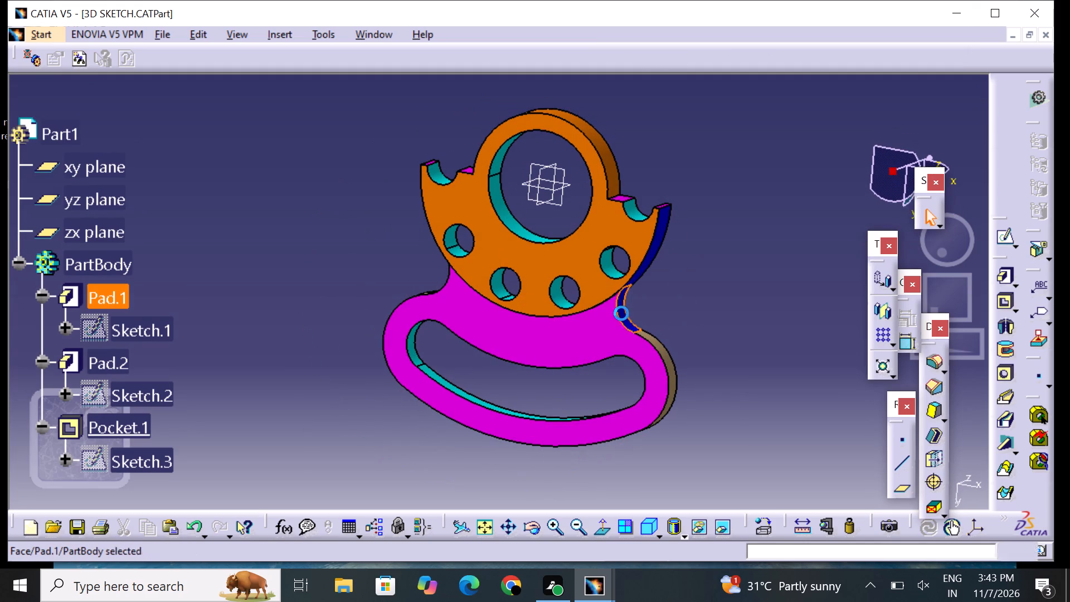
{"action": "right_click", "coordinate": [621, 313]}
{"action": "left_click", "coordinate": [671, 300]}
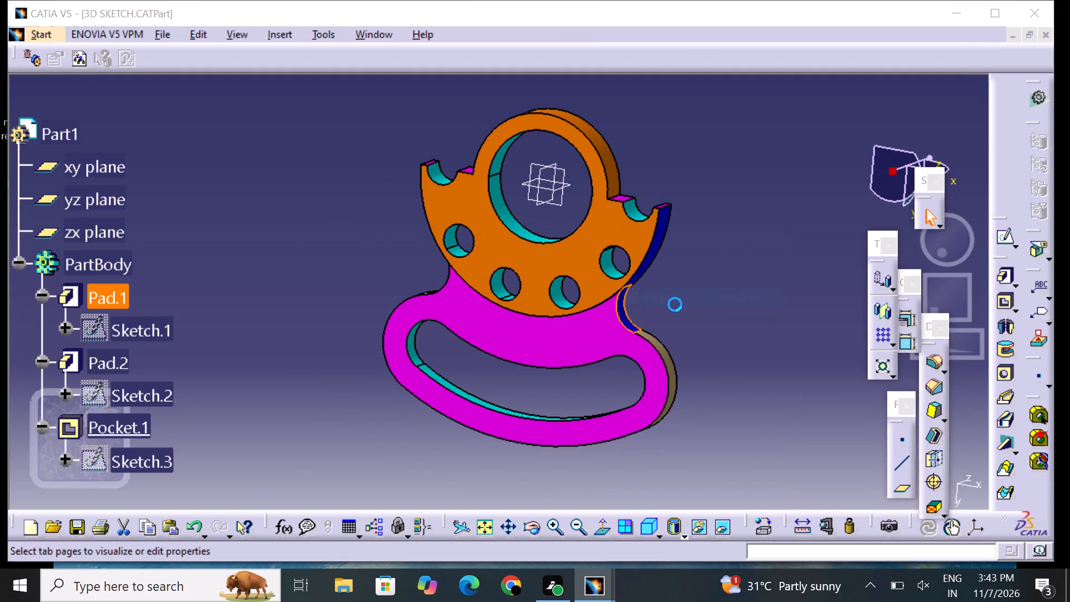
{"action": "left_click", "coordinate": [663, 115]}
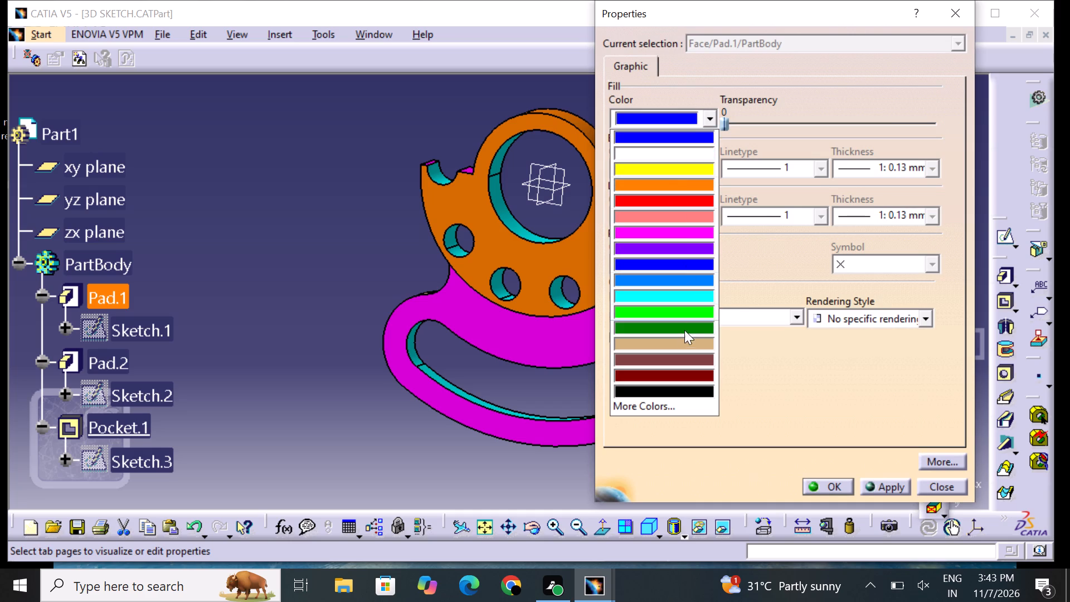
{"action": "left_click_drag", "start_coordinate": [684, 339], "coordinate": [692, 346]}
{"action": "left_click", "coordinate": [835, 490]}
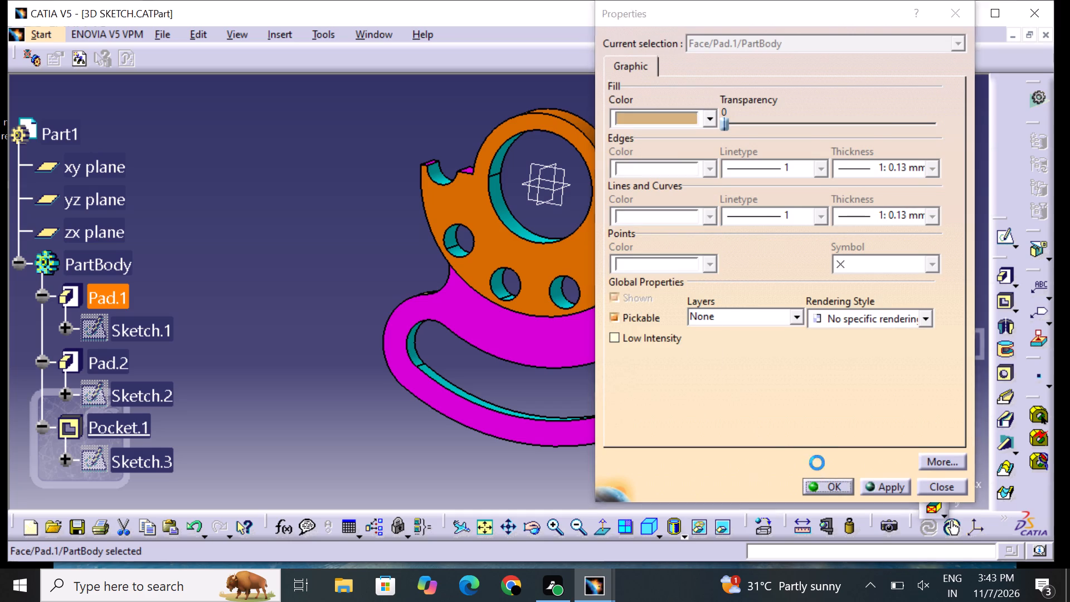
{"action": "left_click", "coordinate": [758, 389]}
Give the remaining blue concave neck side face, on the opposite side of the handle, the same tan fill.
{"action": "middle_click_drag", "start_coordinate": [364, 229], "coordinate": [512, 344]}
{"action": "right_click_drag", "start_coordinate": [364, 230], "coordinate": [512, 344]}
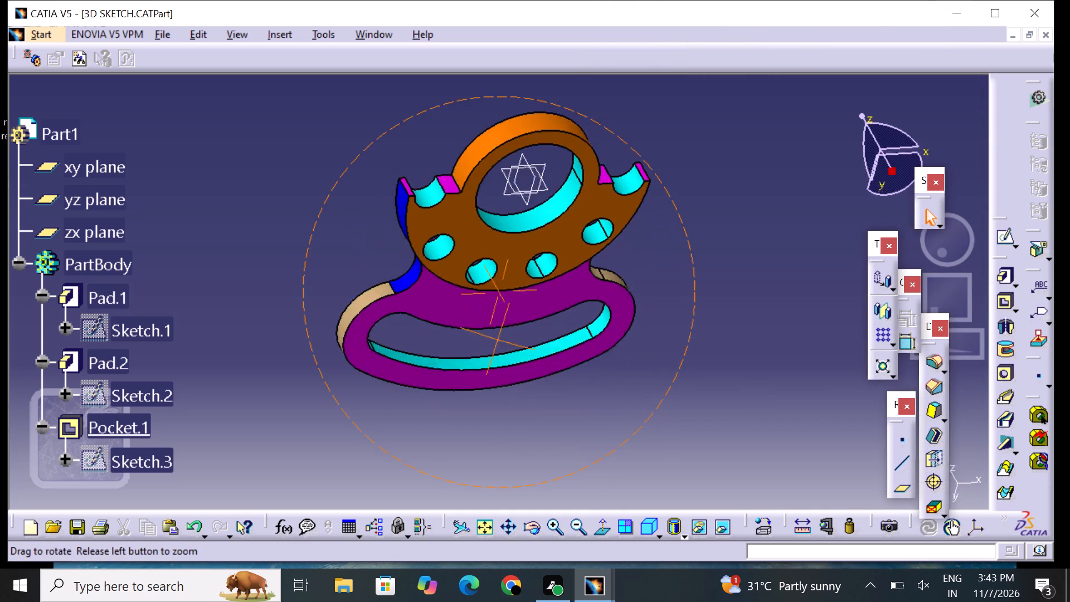
{"action": "middle_click_drag", "start_coordinate": [512, 344], "coordinate": [539, 347]}
{"action": "right_click_drag", "start_coordinate": [512, 344], "coordinate": [539, 347]}
{"action": "left_click", "coordinate": [410, 281]}
{"action": "right_click", "coordinate": [410, 281]}
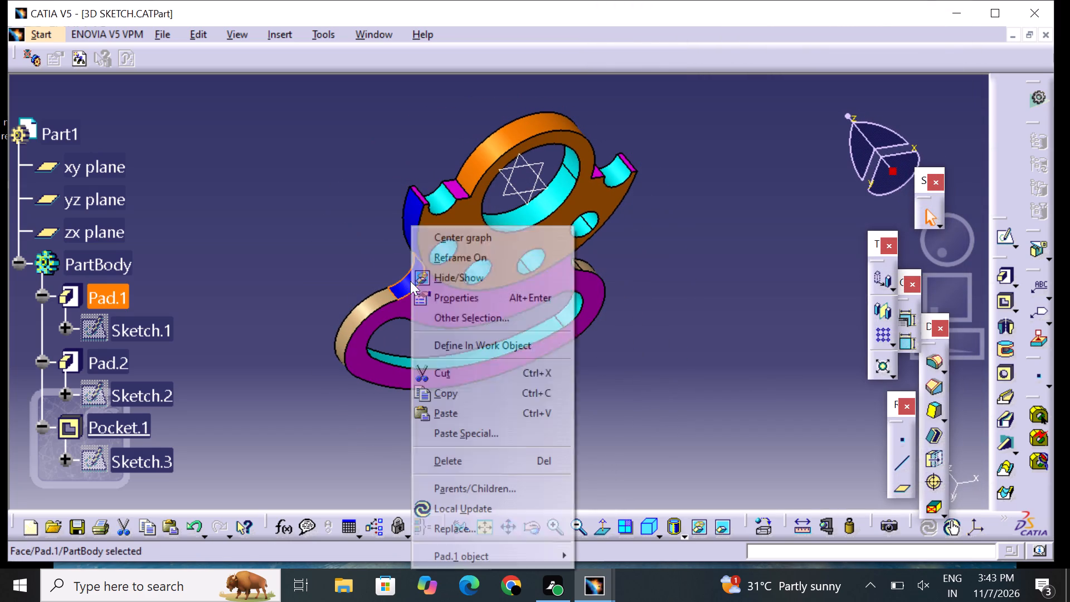
{"action": "left_click", "coordinate": [479, 302]}
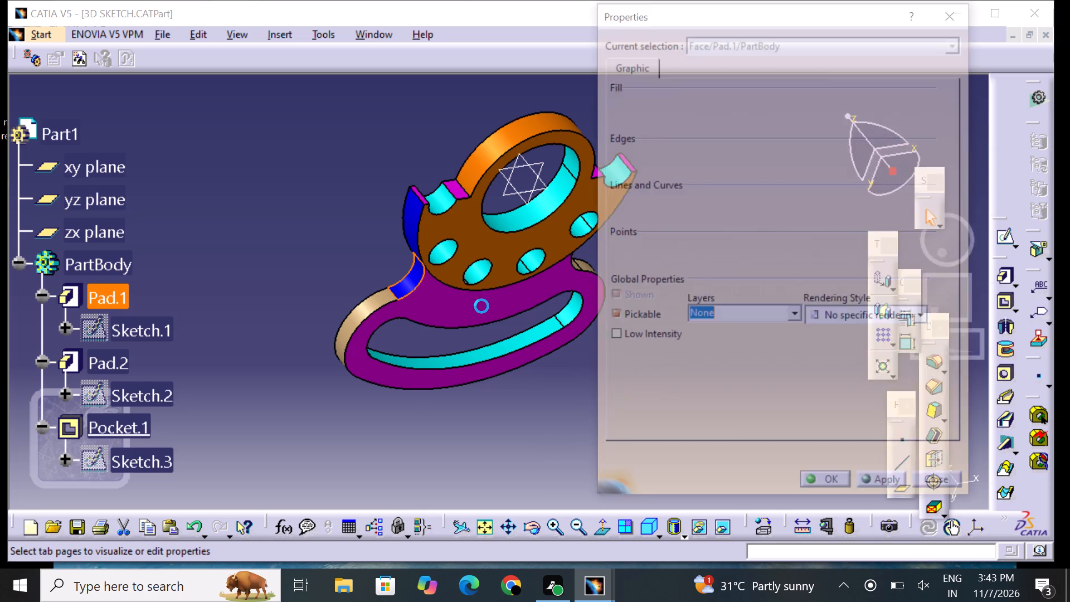
{"action": "left_click", "coordinate": [658, 119]}
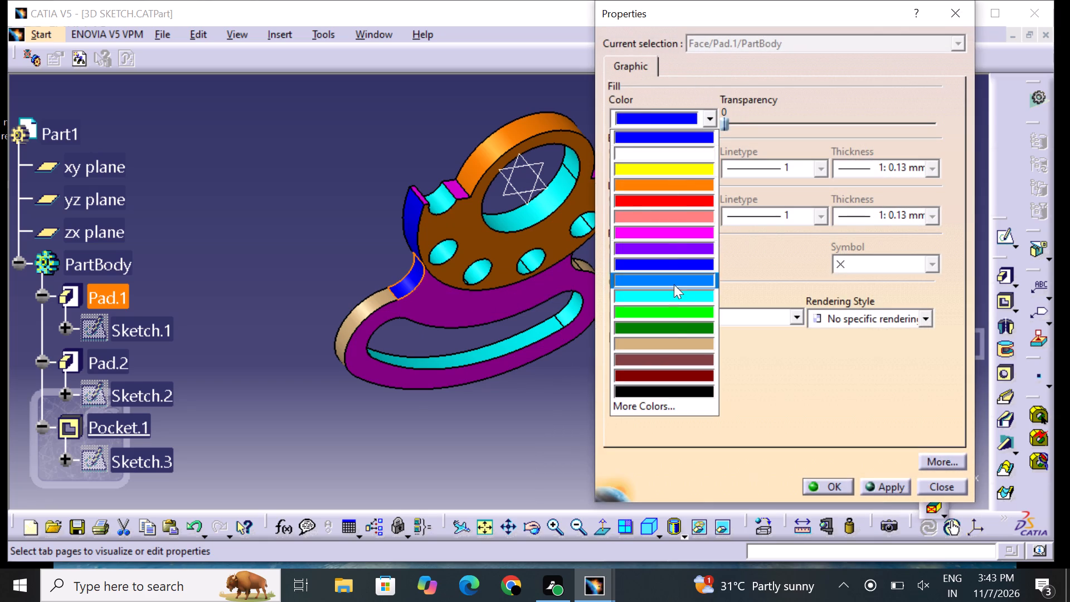
{"action": "left_click", "coordinate": [650, 346]}
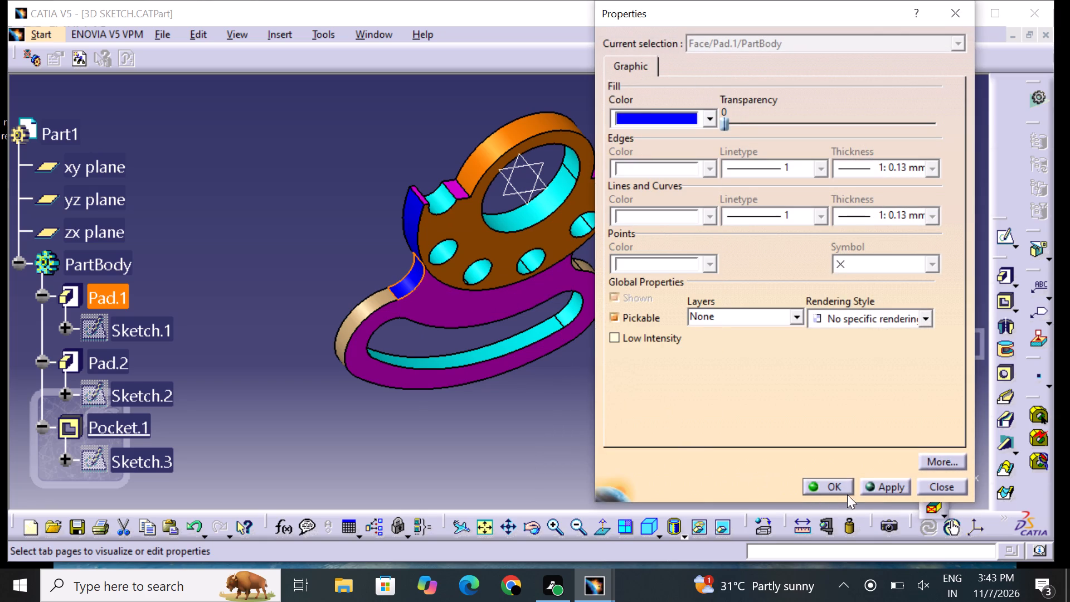
{"action": "left_click", "coordinate": [830, 486]}
{"action": "left_click", "coordinate": [517, 417]}
Examine the recoloured part from the edges, back and front to check its face colours.
{"action": "middle_click_drag", "start_coordinate": [683, 380], "coordinate": [683, 380]}
{"action": "right_click_drag", "start_coordinate": [683, 380], "coordinate": [683, 380]}
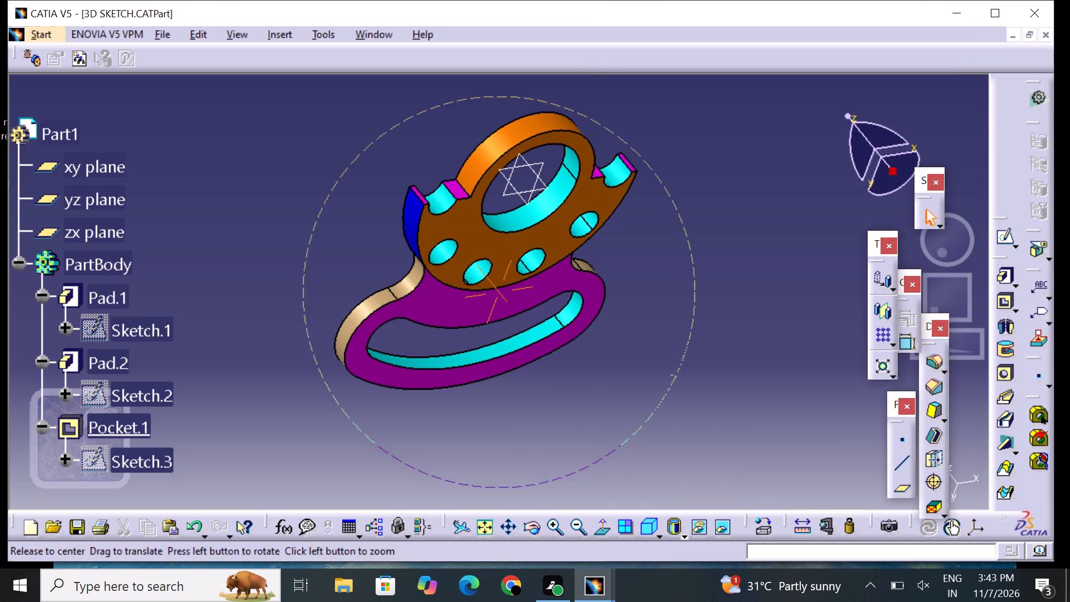
{"action": "middle_click_drag", "start_coordinate": [683, 380], "coordinate": [538, 362]}
{"action": "right_click_drag", "start_coordinate": [683, 380], "coordinate": [485, 347]}
{"action": "middle_click_drag", "start_coordinate": [733, 308], "coordinate": [547, 323]}
{"action": "right_click_drag", "start_coordinate": [733, 313], "coordinate": [547, 323]}
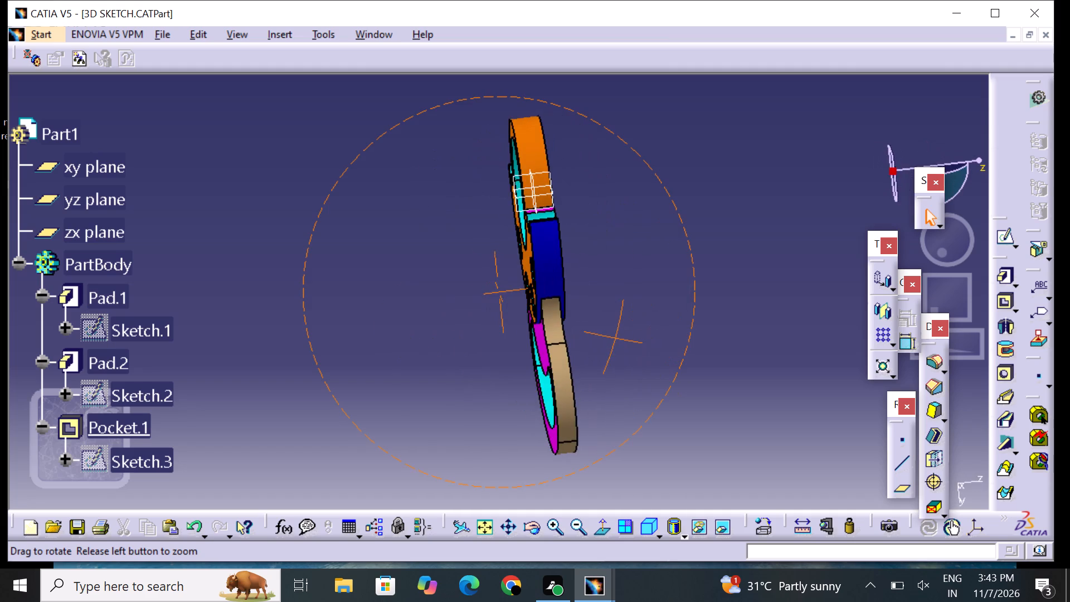
{"action": "middle_click_drag", "start_coordinate": [547, 323], "coordinate": [572, 192]}
{"action": "right_click_drag", "start_coordinate": [547, 323], "coordinate": [572, 191]}
{"action": "middle_click_drag", "start_coordinate": [675, 360], "coordinate": [572, 354]}
{"action": "right_click_drag", "start_coordinate": [675, 360], "coordinate": [572, 354]}
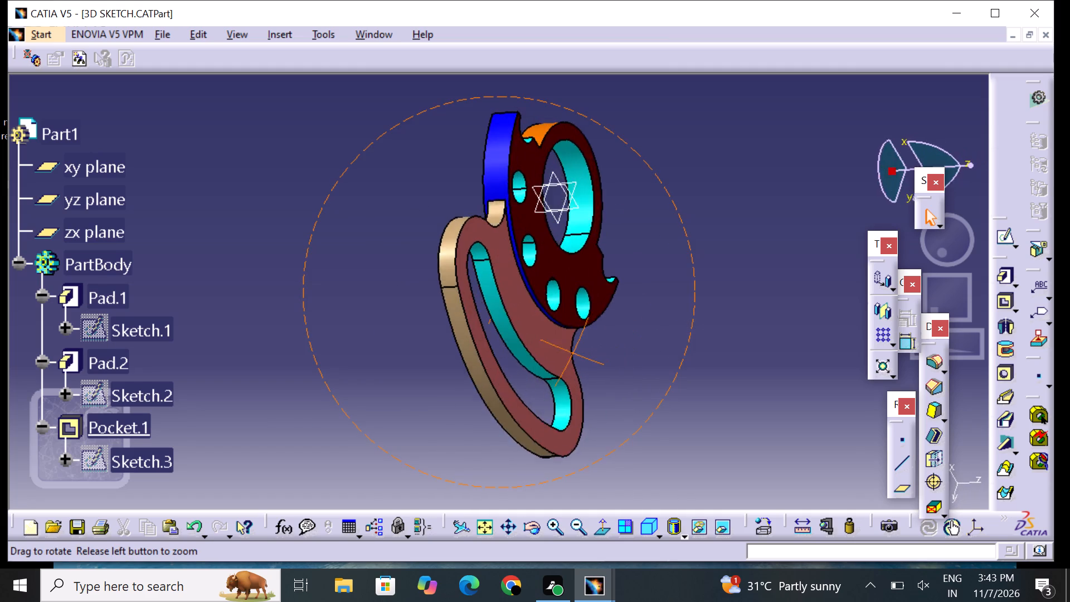
{"action": "middle_click_drag", "start_coordinate": [572, 354], "coordinate": [658, 439]}
{"action": "right_click_drag", "start_coordinate": [572, 354], "coordinate": [658, 439]}
{"action": "middle_click_drag", "start_coordinate": [465, 245], "coordinate": [511, 270]}
{"action": "right_click_drag", "start_coordinate": [465, 245], "coordinate": [511, 270]}
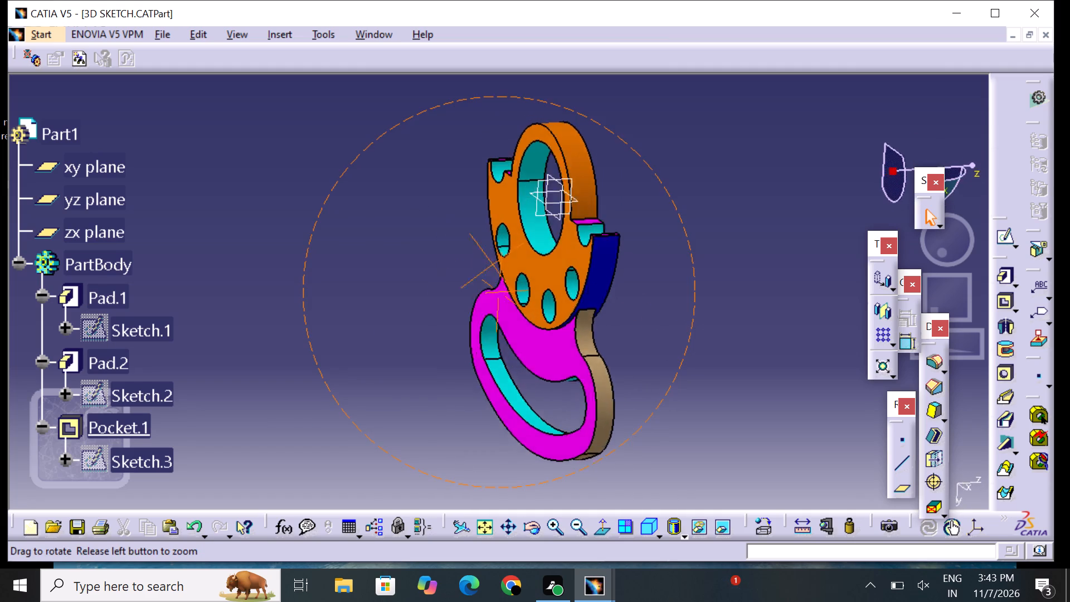
{"action": "right_click_drag", "start_coordinate": [511, 270], "coordinate": [614, 264]}
{"action": "middle_click_drag", "start_coordinate": [511, 270], "coordinate": [615, 264]}
{"action": "middle_click_drag", "start_coordinate": [660, 344], "coordinate": [731, 294]}
{"action": "right_click_drag", "start_coordinate": [660, 345], "coordinate": [731, 294]}
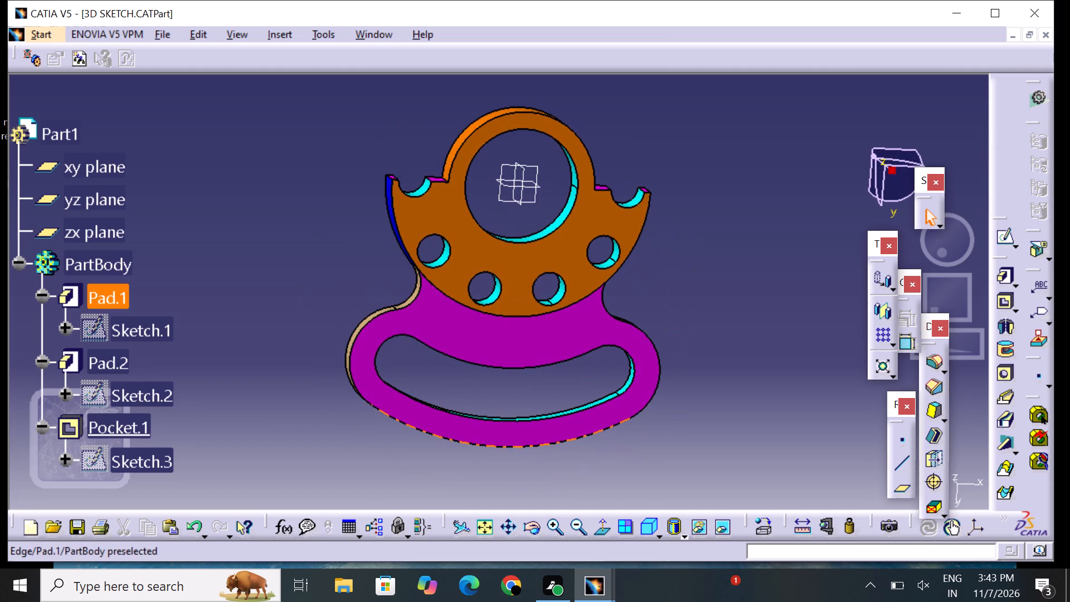
{"action": "right_click_drag", "start_coordinate": [396, 443], "coordinate": [406, 446]}
{"action": "middle_click_drag", "start_coordinate": [396, 443], "coordinate": [406, 446]}
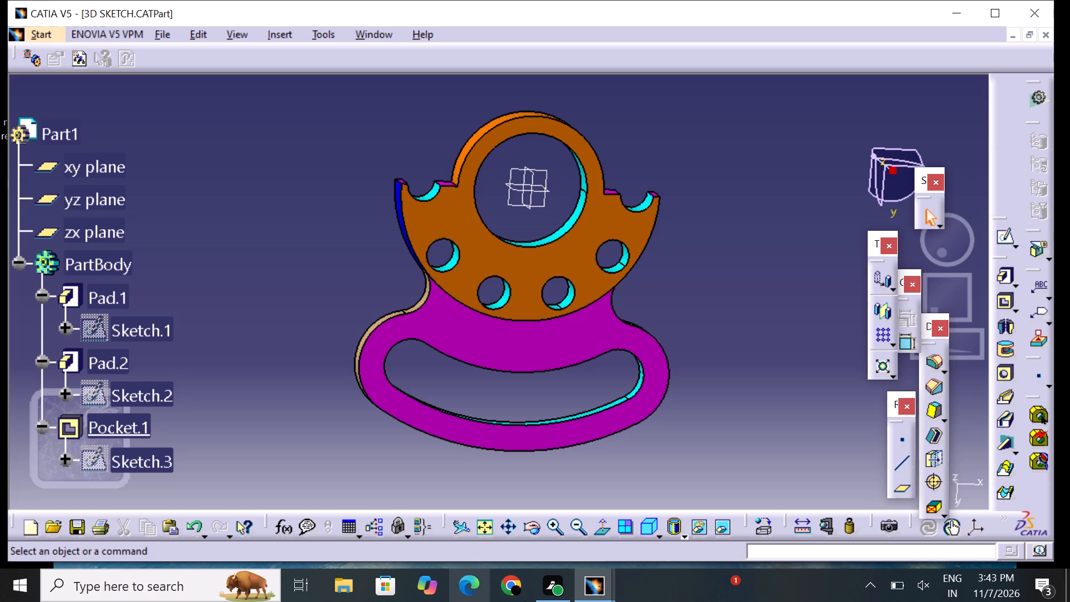